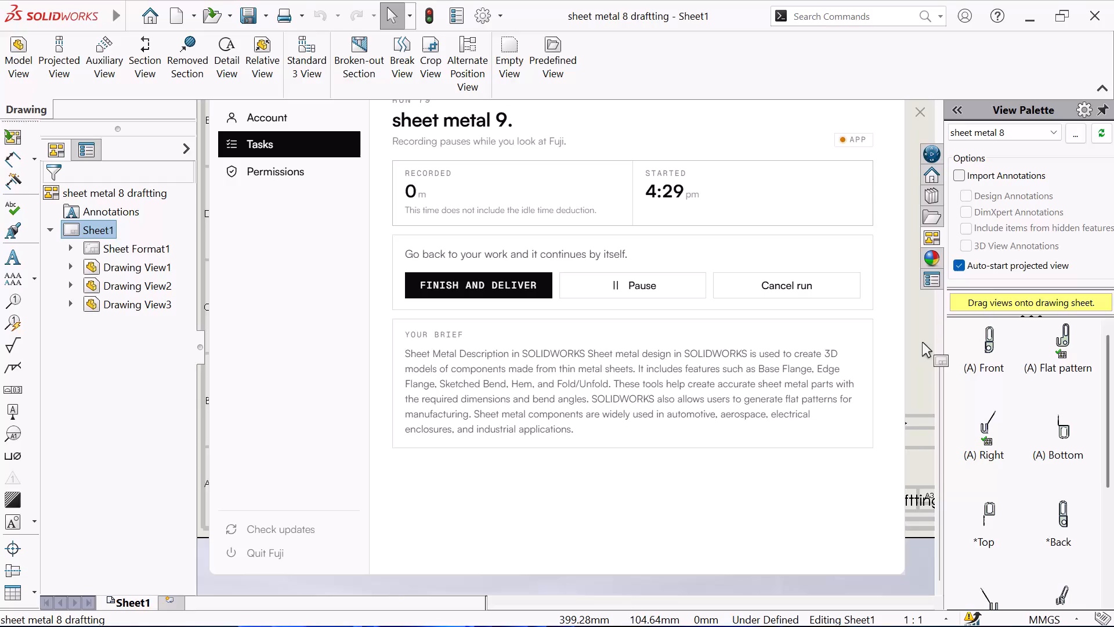
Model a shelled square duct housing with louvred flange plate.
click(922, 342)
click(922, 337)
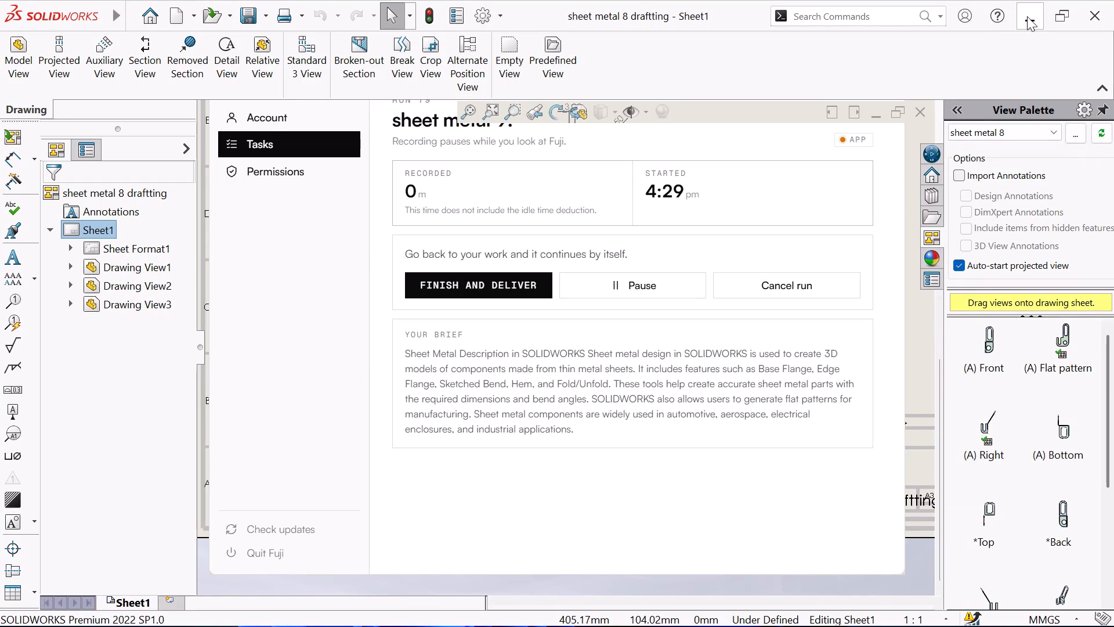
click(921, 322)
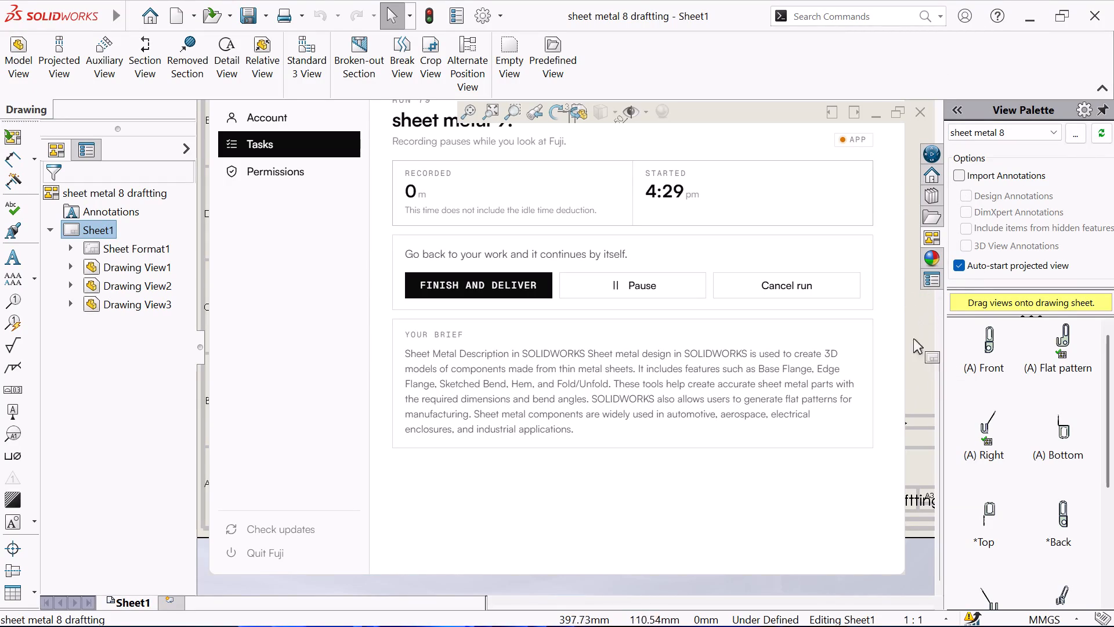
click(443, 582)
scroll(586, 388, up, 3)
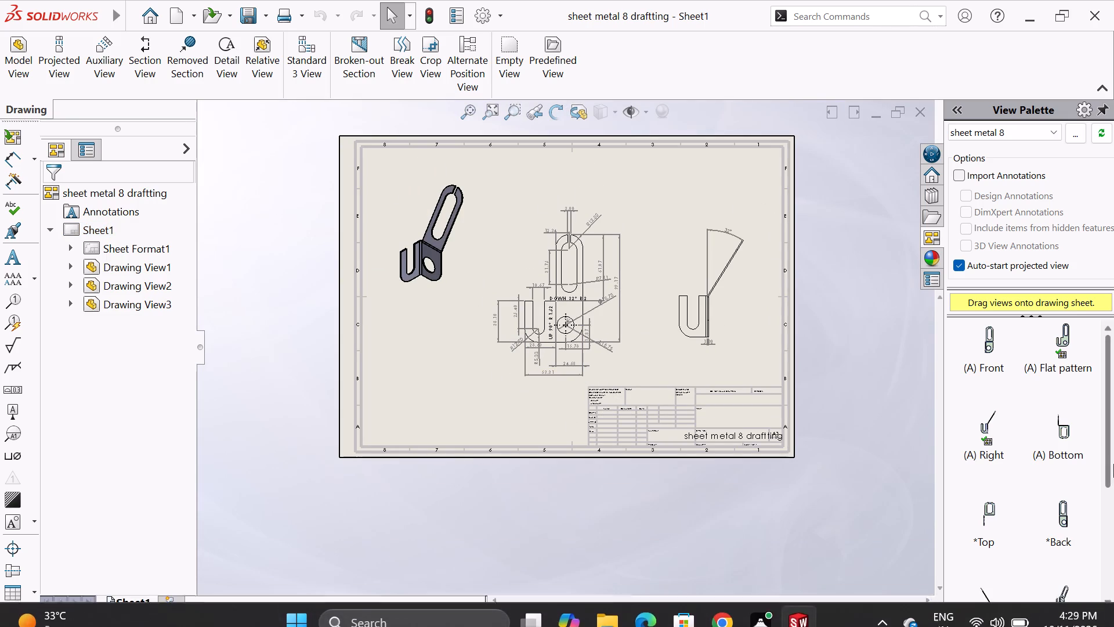
Close the sheet metal 8 draftting drawing and the sheet metal 8 part.
click(913, 110)
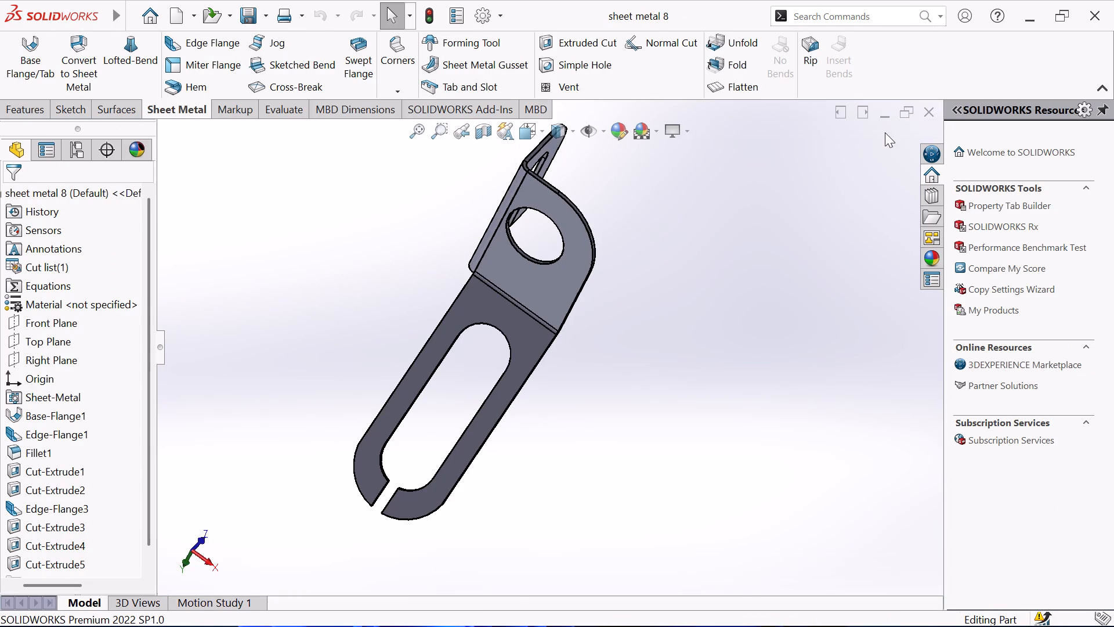
click(925, 114)
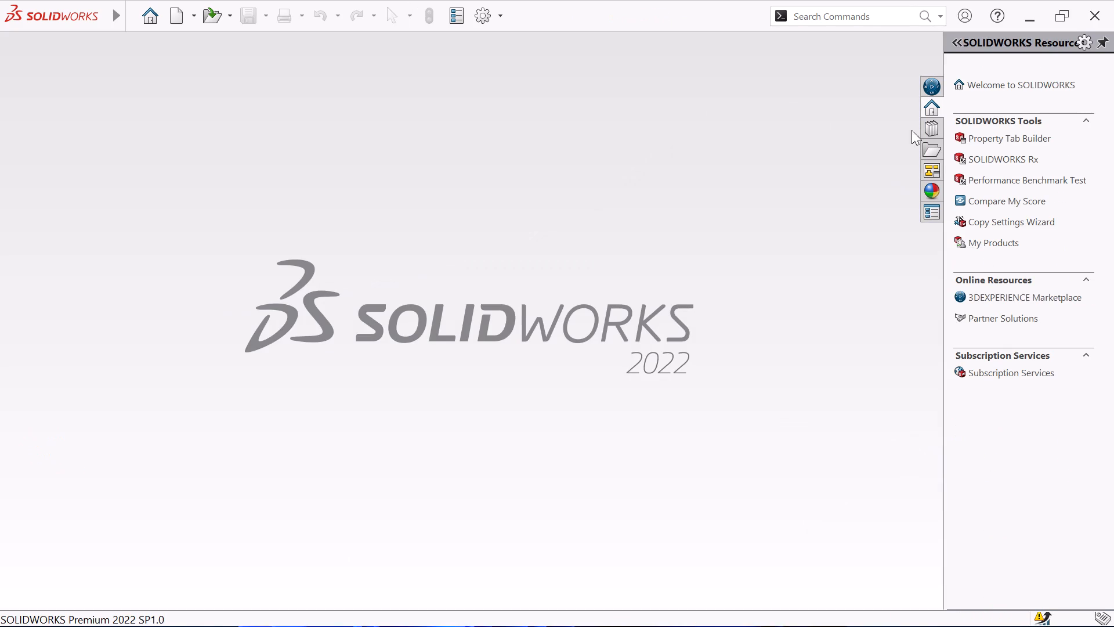
Create a new part document.
click(124, 18)
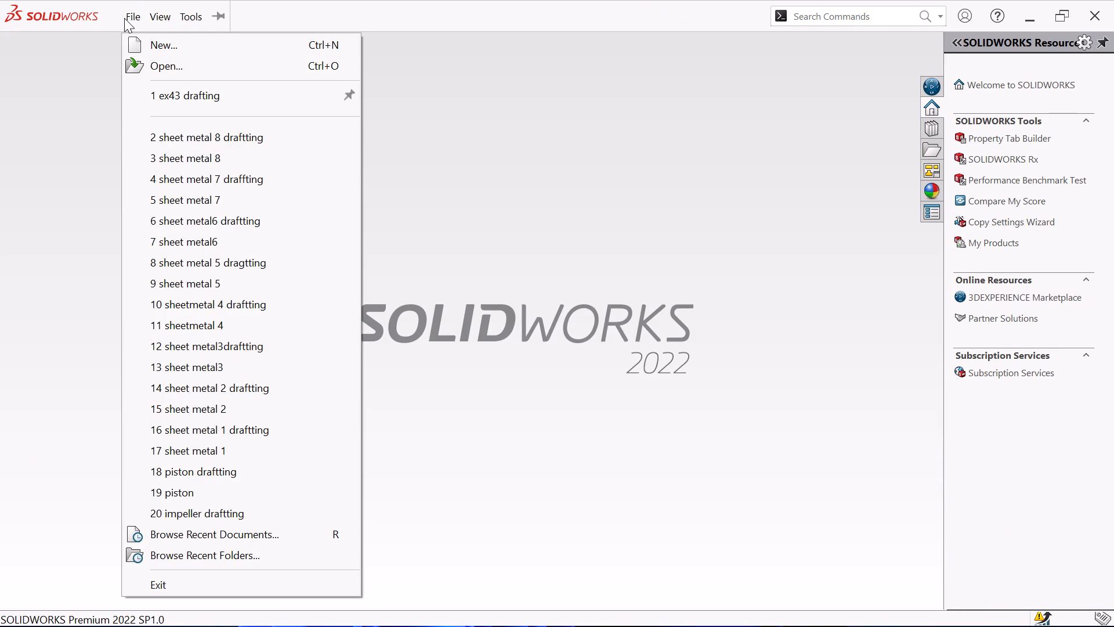
click(162, 47)
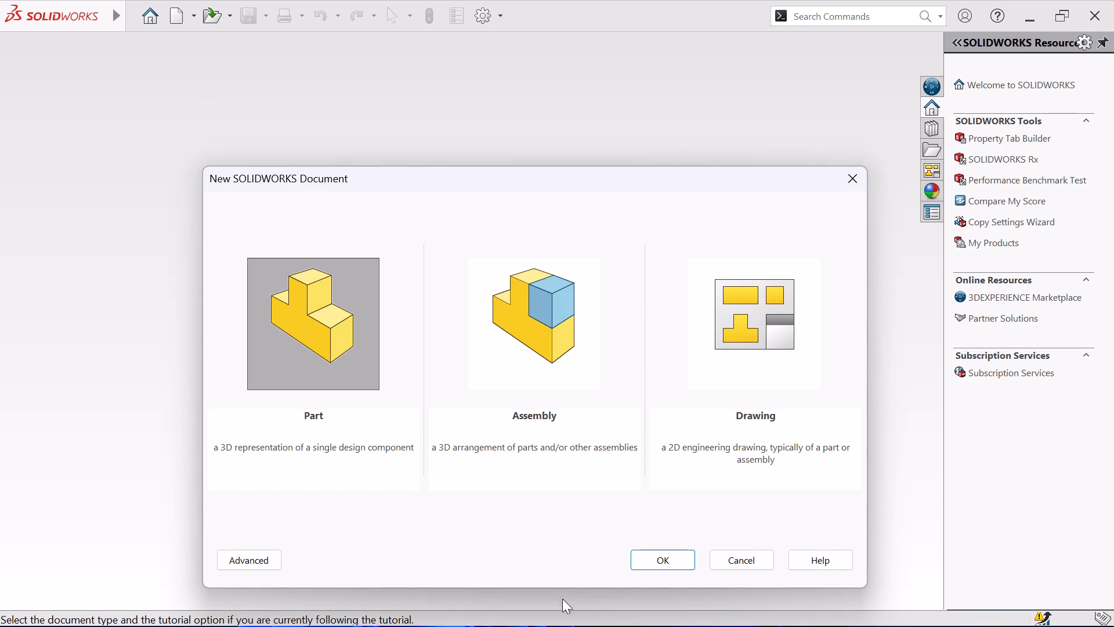
click(660, 558)
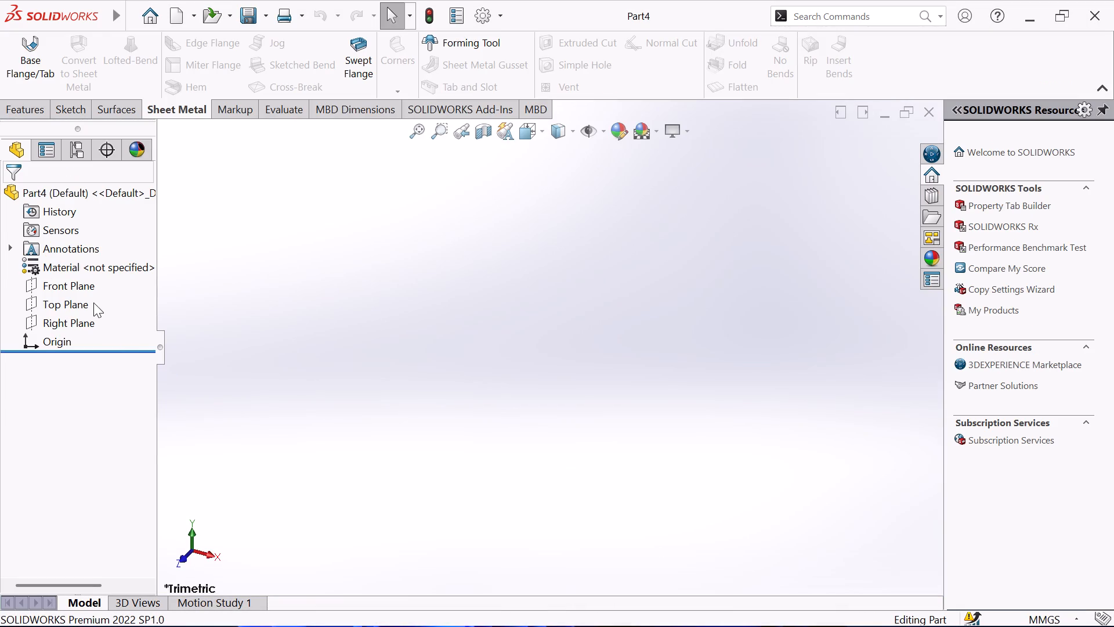
Start a sketch on the Front Plane and draw a horizontal centerline about 343 mm long through the origin.
click(81, 287)
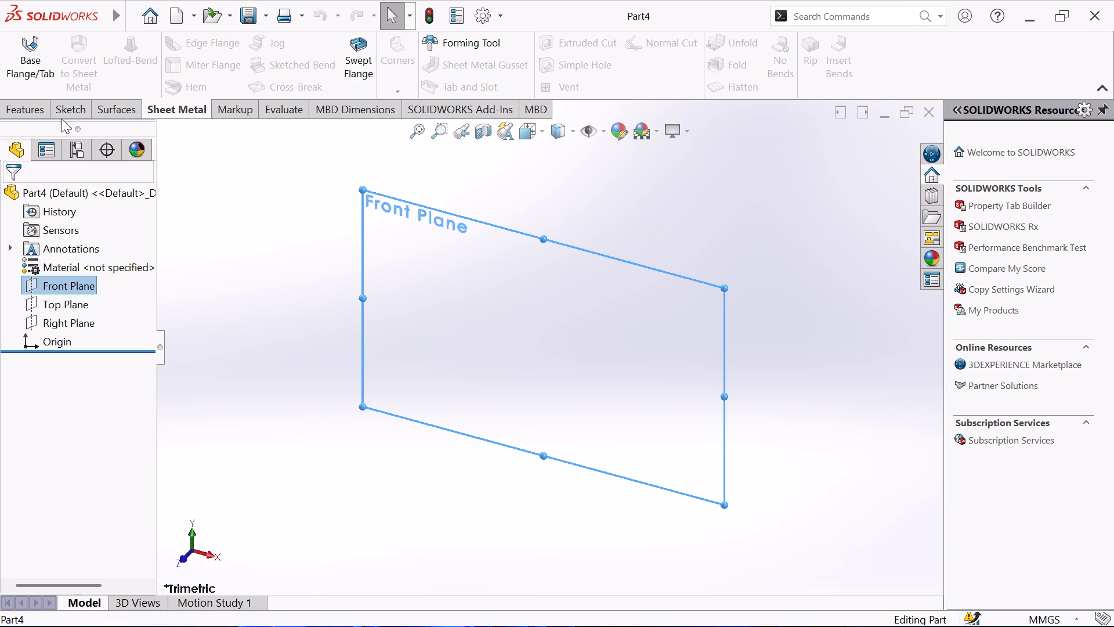
click(75, 111)
click(30, 51)
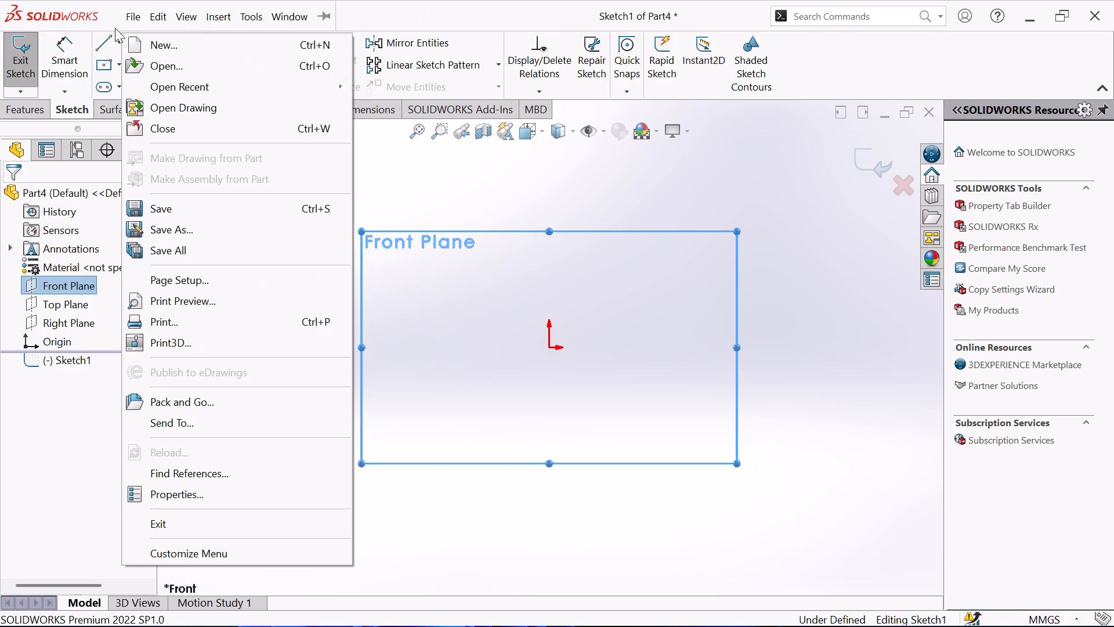
click(117, 44)
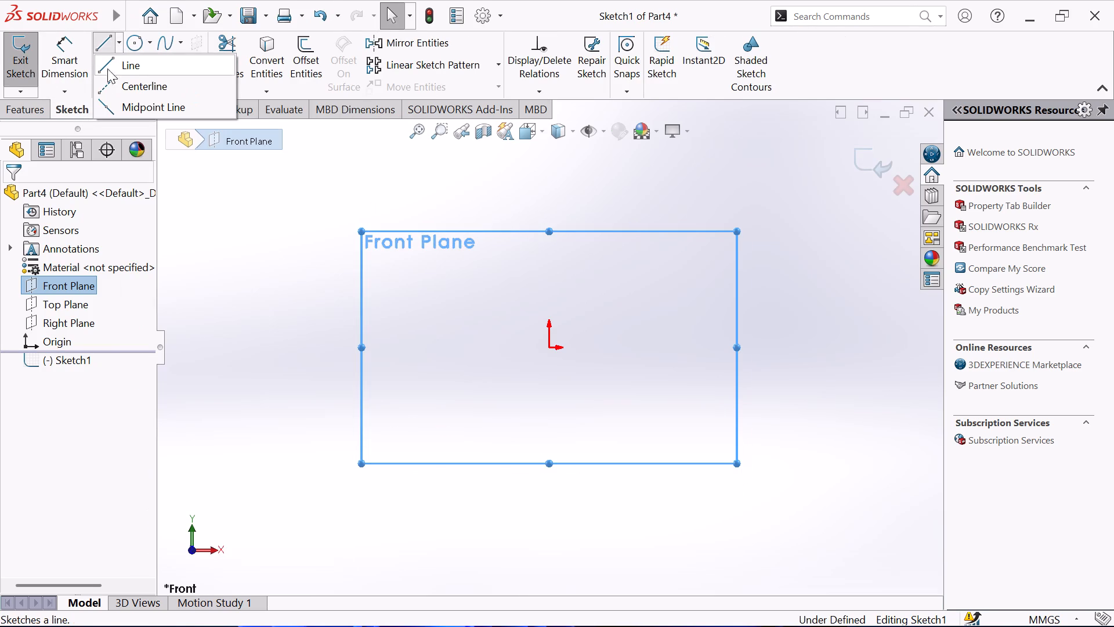
click(105, 81)
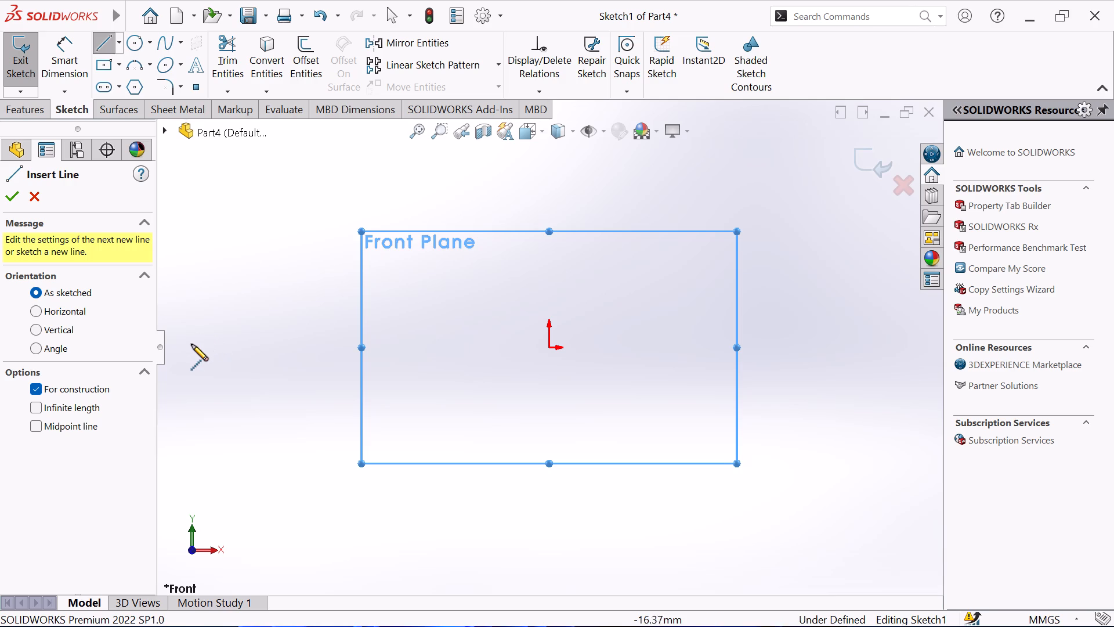
click(191, 347)
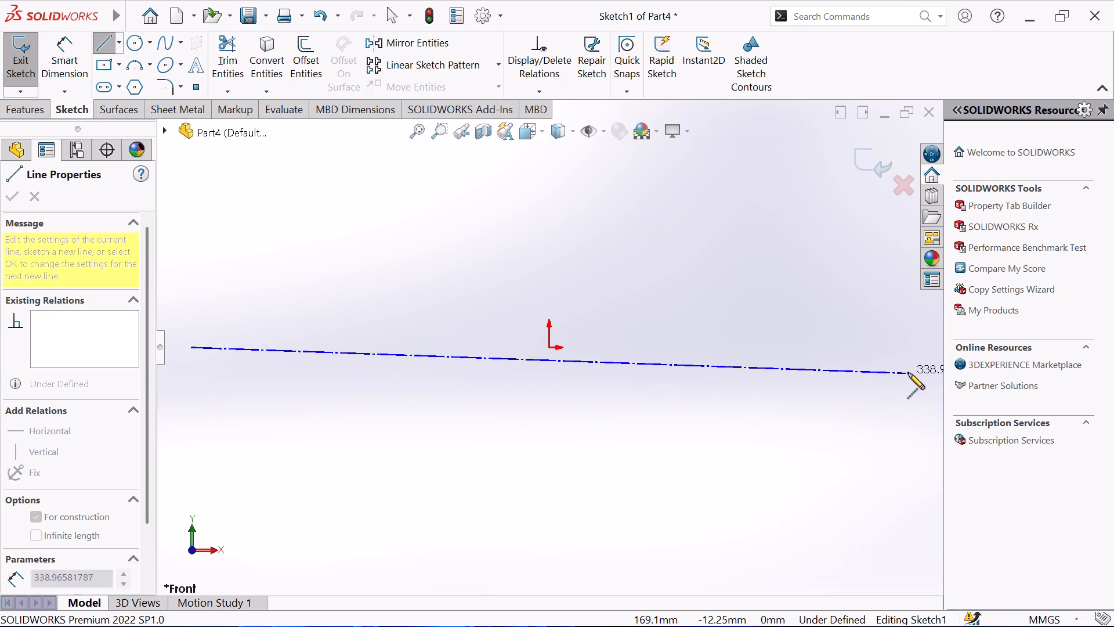
click(915, 350)
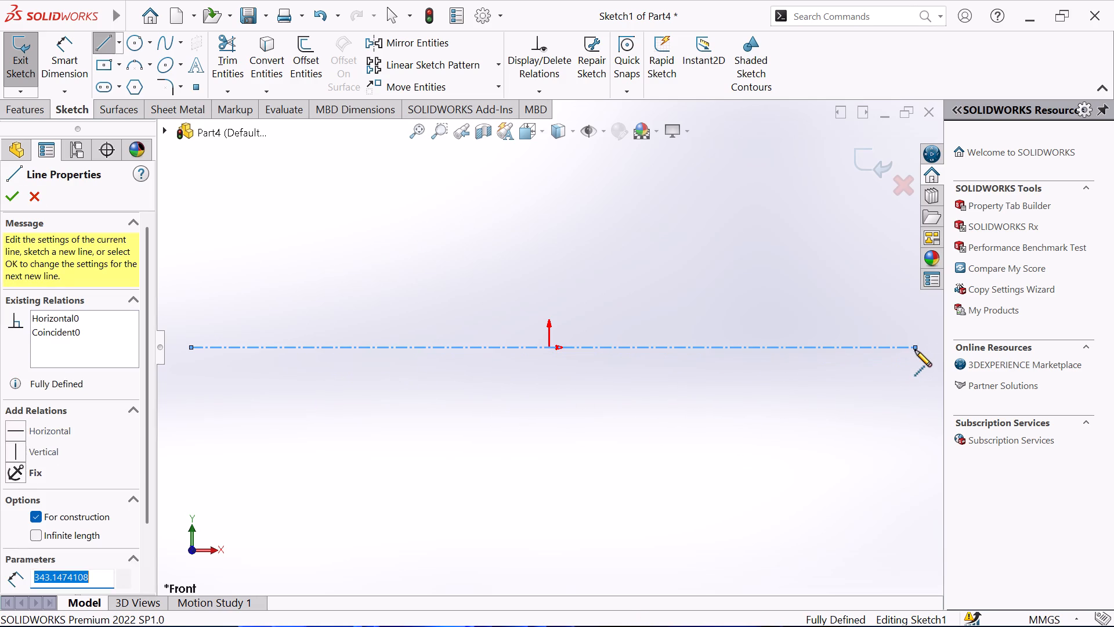
right_click(804, 282)
click(828, 294)
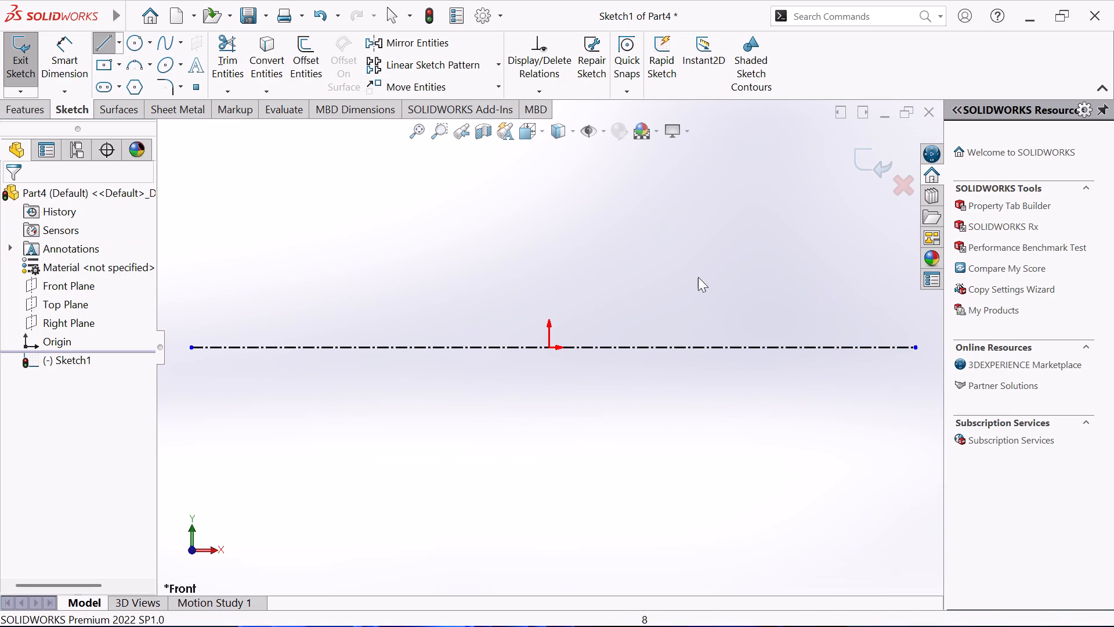
Draw a vertical centerline about 195 mm long through the origin, crossing the horizontal centerline.
click(115, 50)
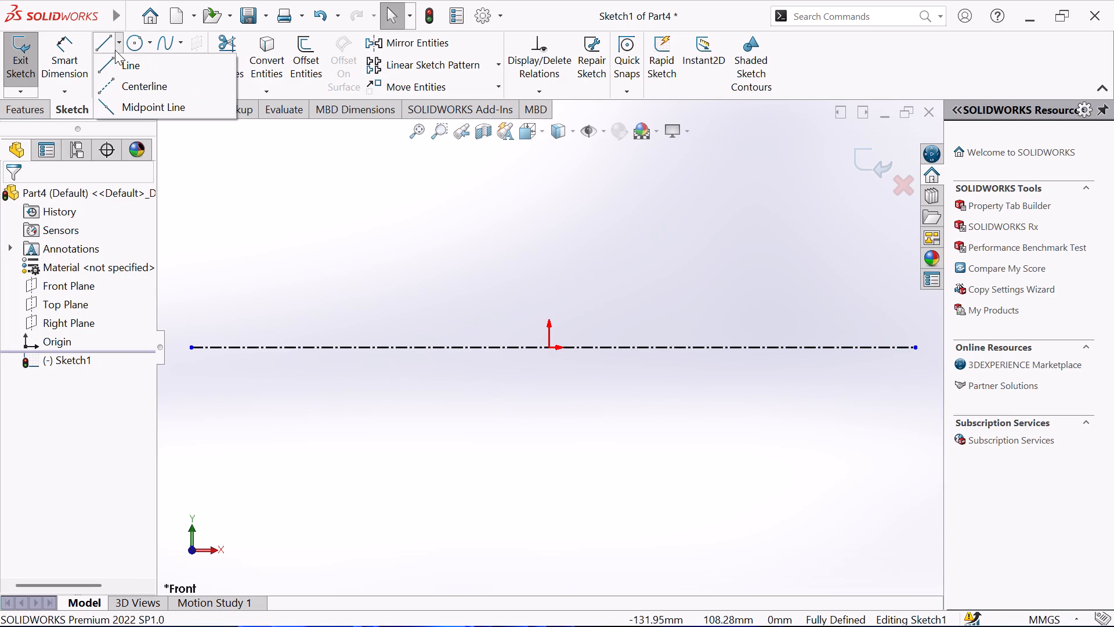
click(105, 85)
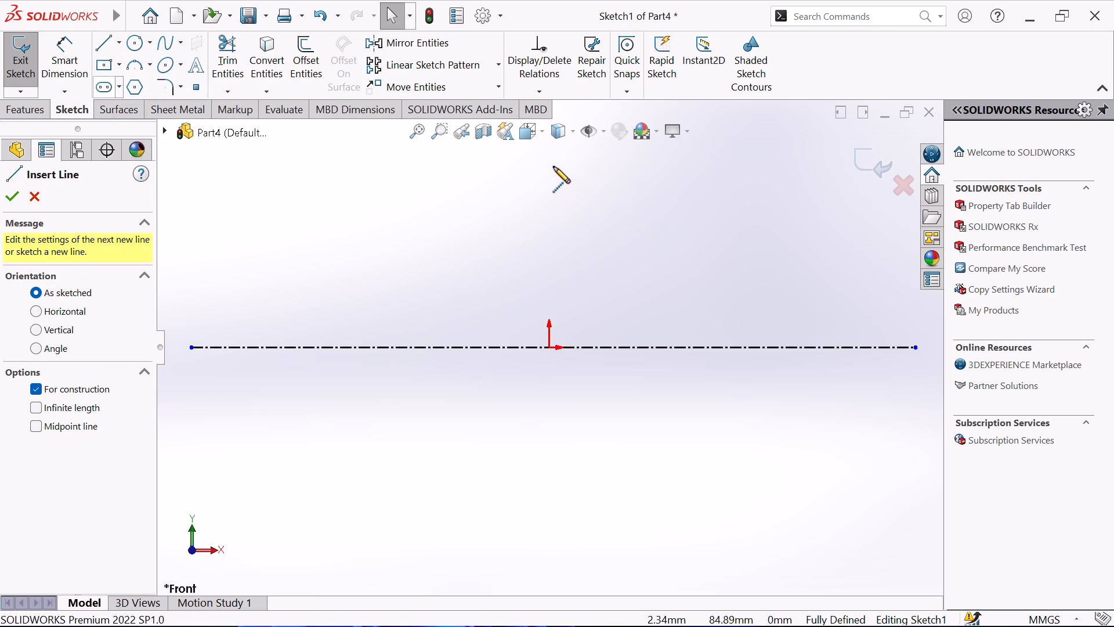
click(548, 152)
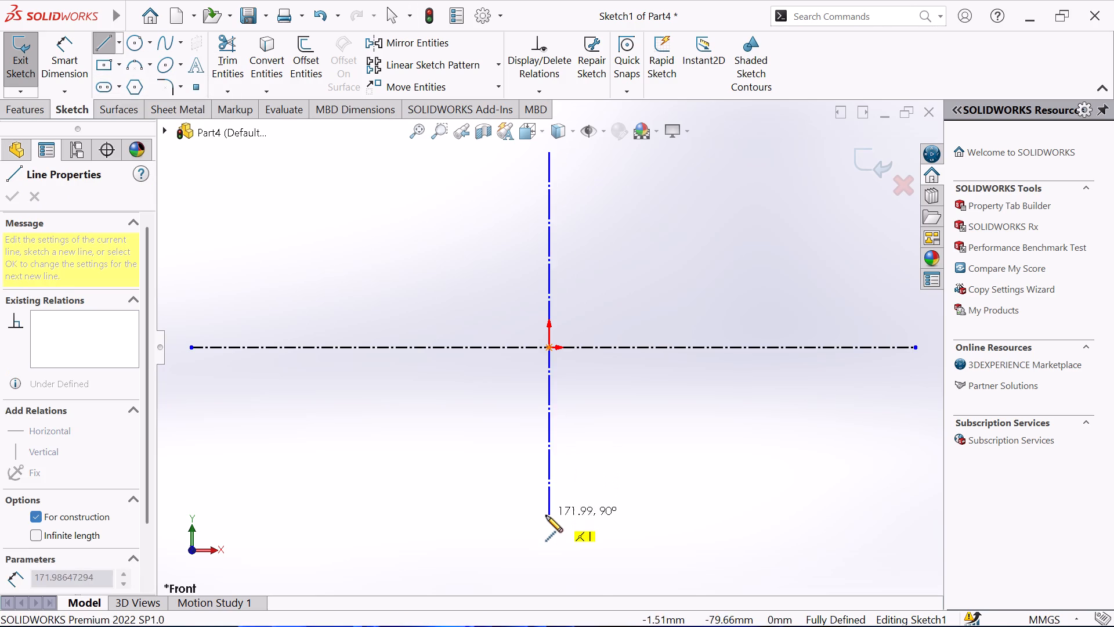
click(547, 563)
right_click(610, 454)
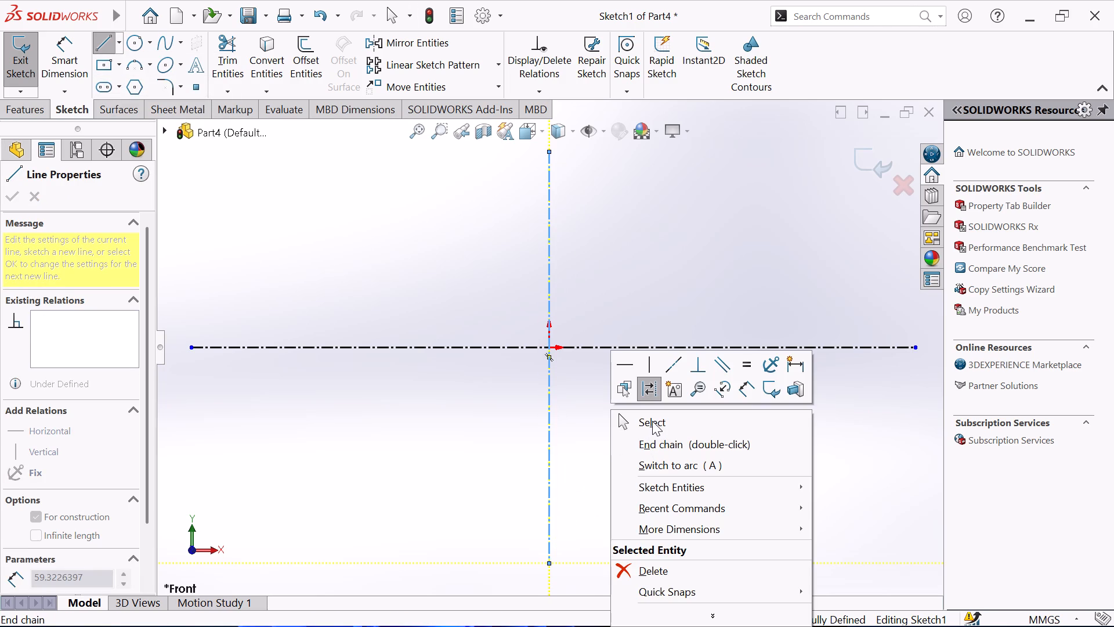
click(652, 421)
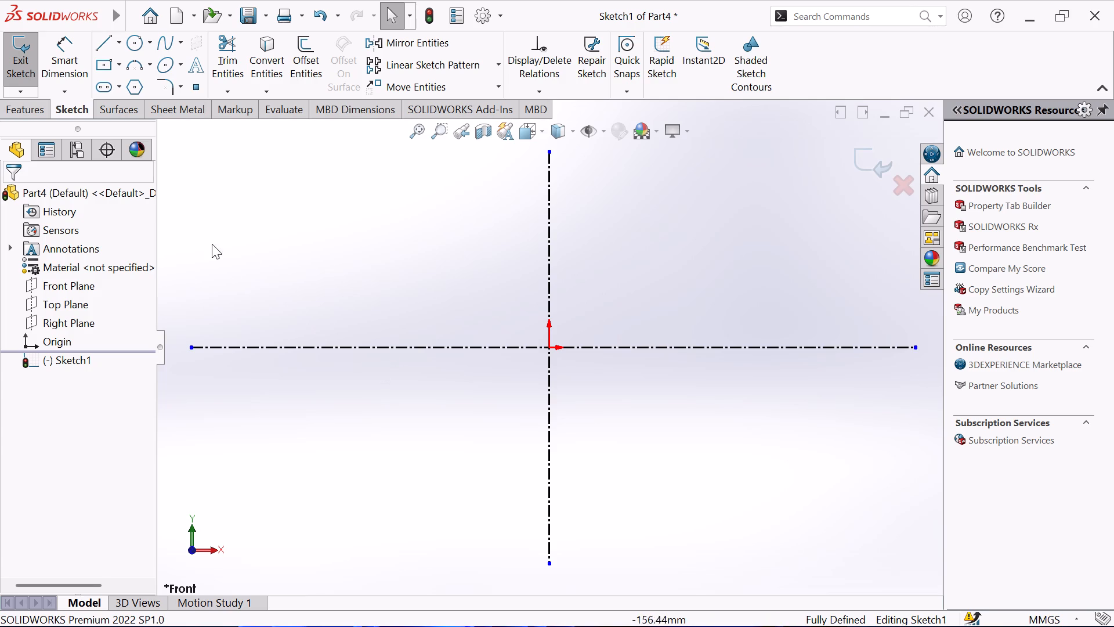
Sketch a center rectangle about 35 mm wide, centred on the origin.
click(106, 65)
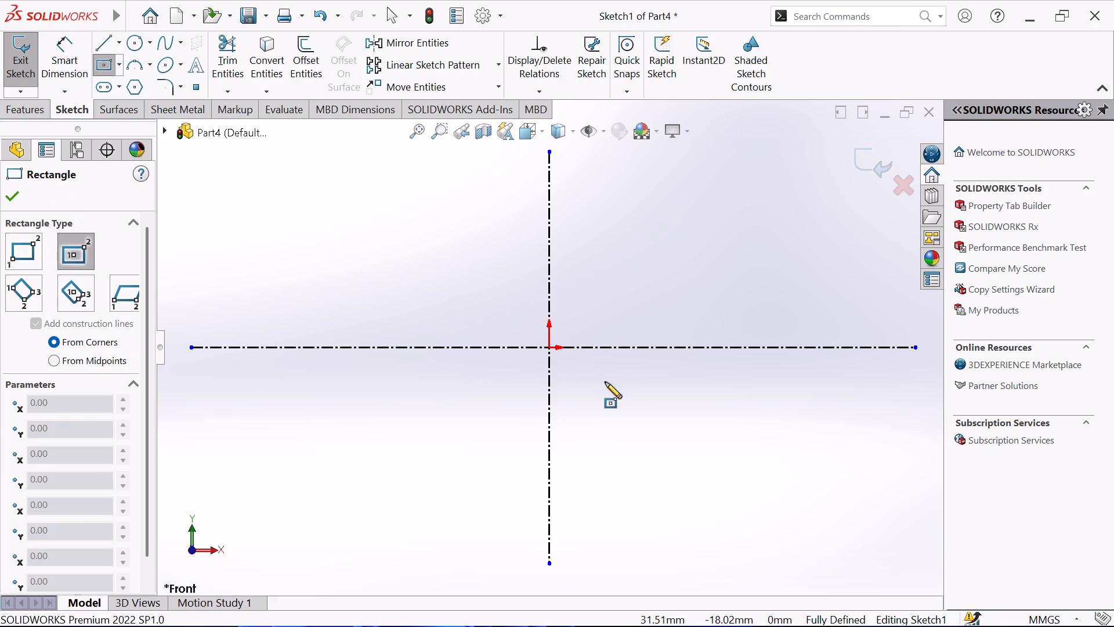
click(549, 349)
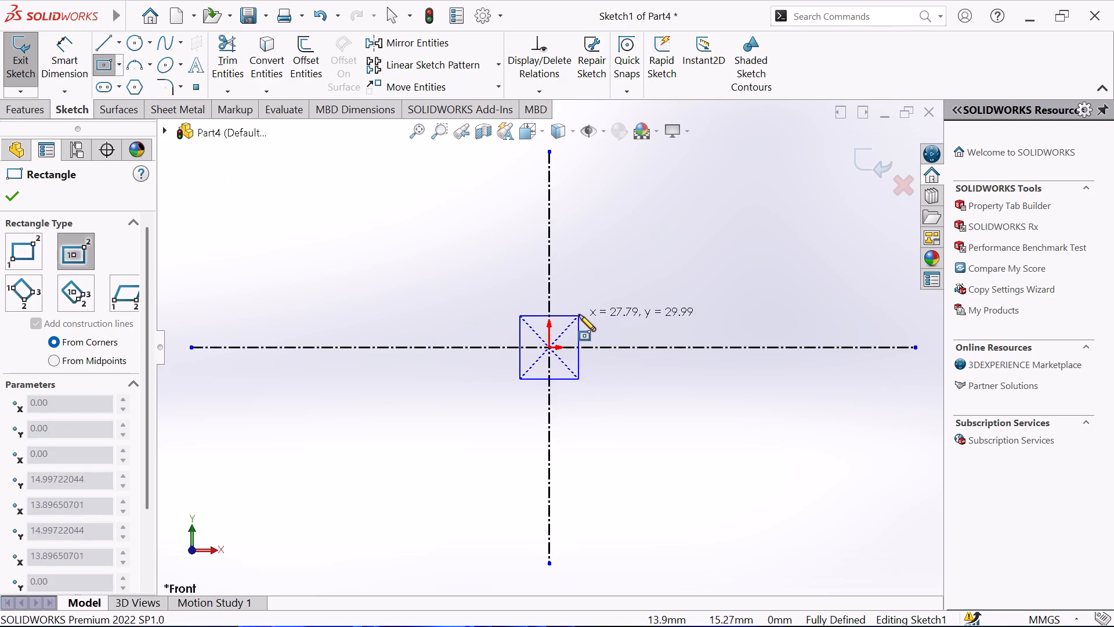
click(586, 310)
right_click(712, 269)
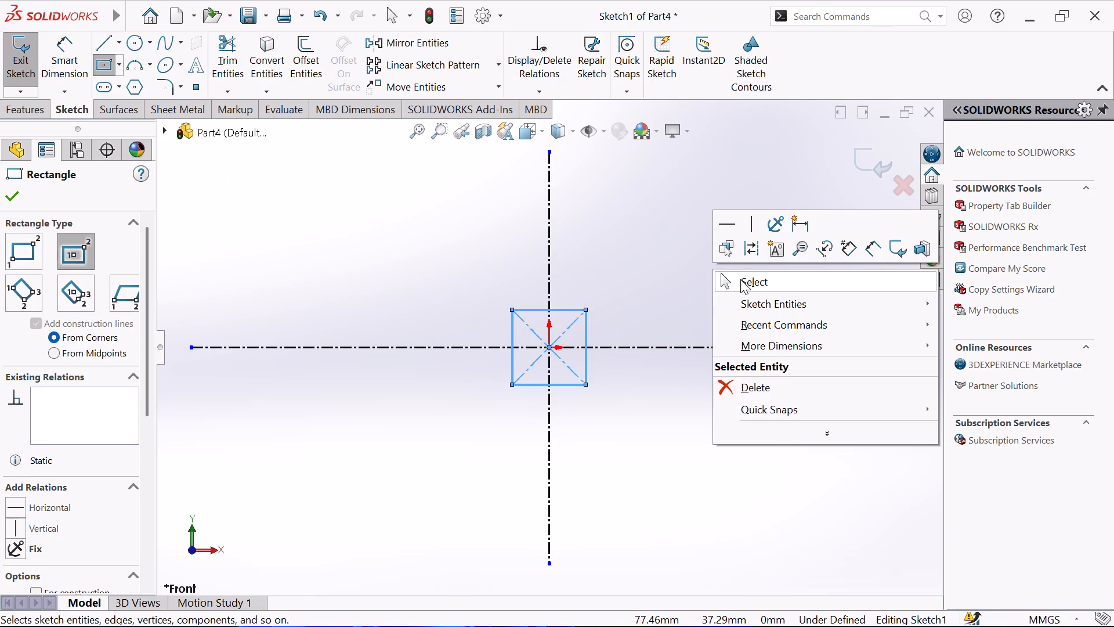
click(741, 279)
Dimension the rectangle's top edge with Smart Dimension and set its width to 82.75 mm.
click(62, 64)
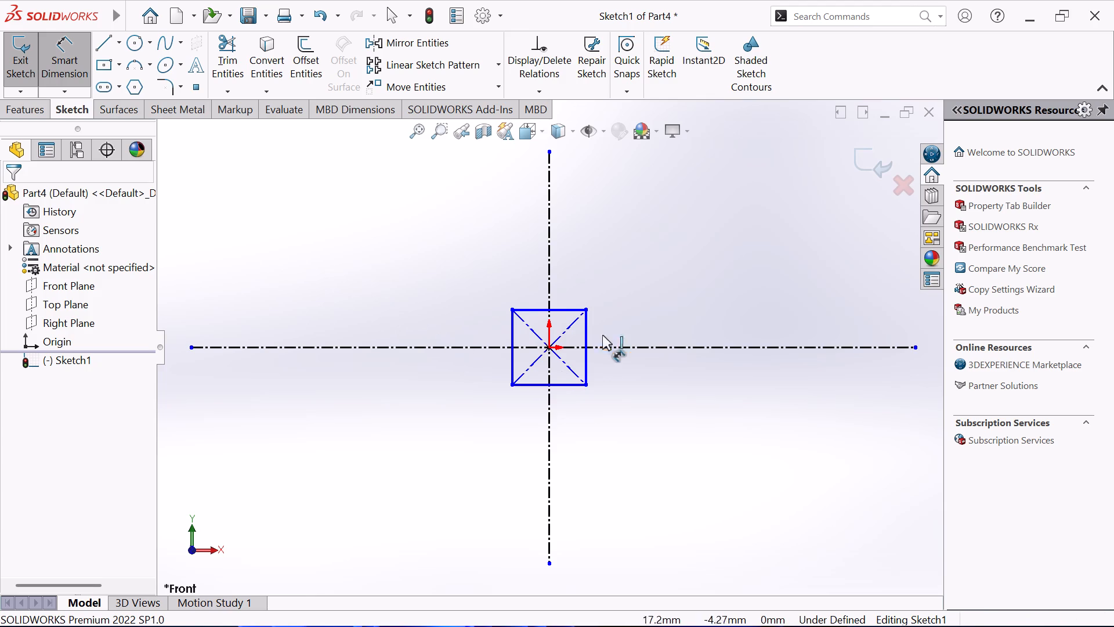
click(576, 311)
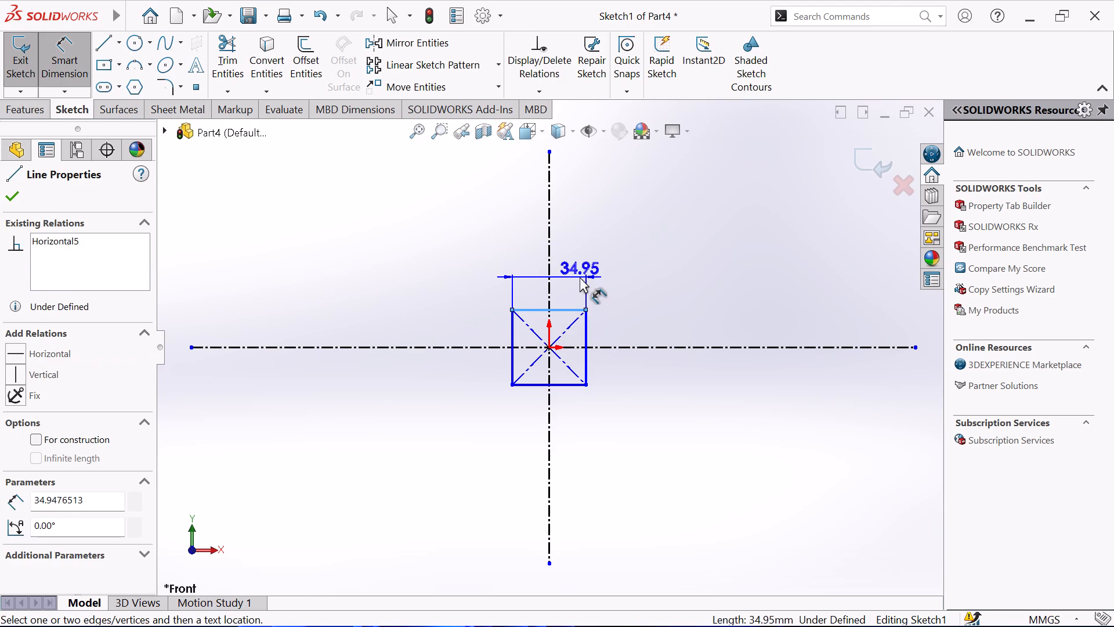
click(580, 277)
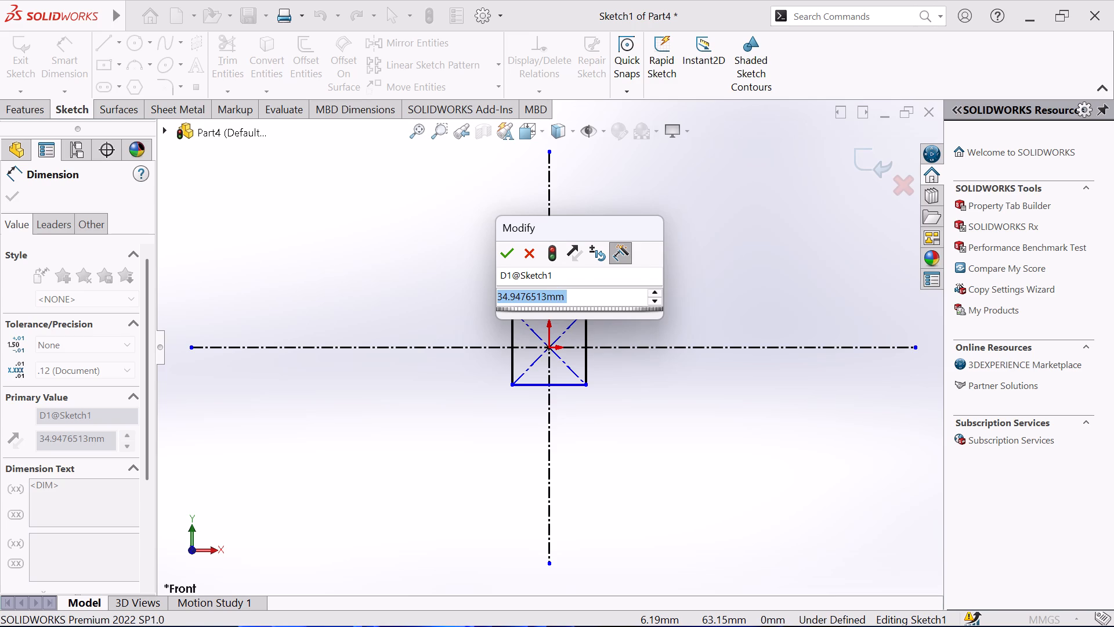
key(8)
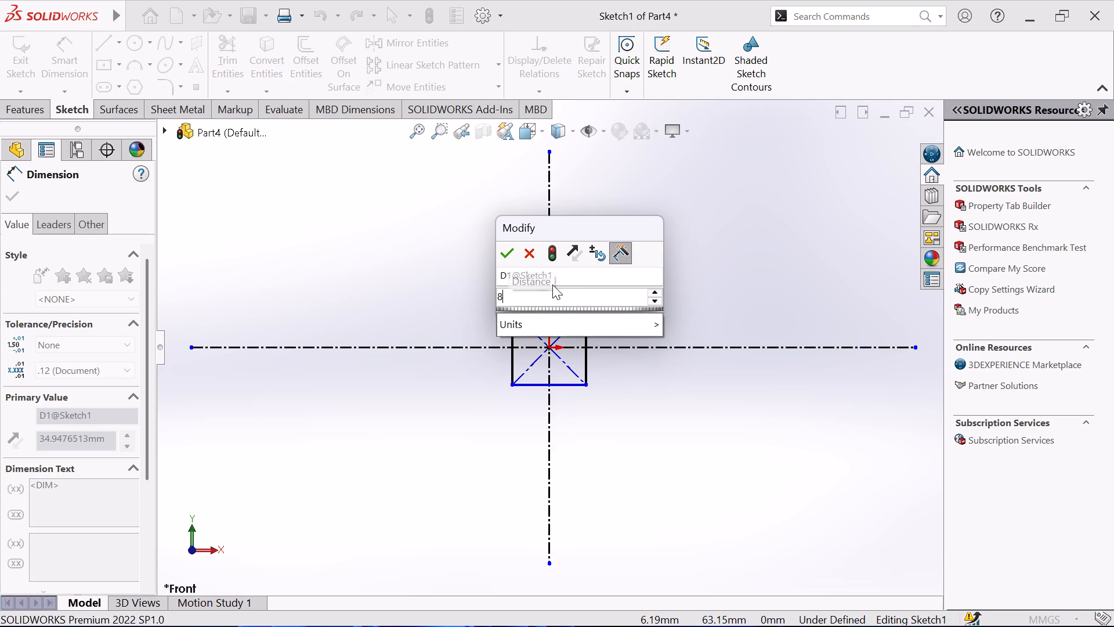
key(2)
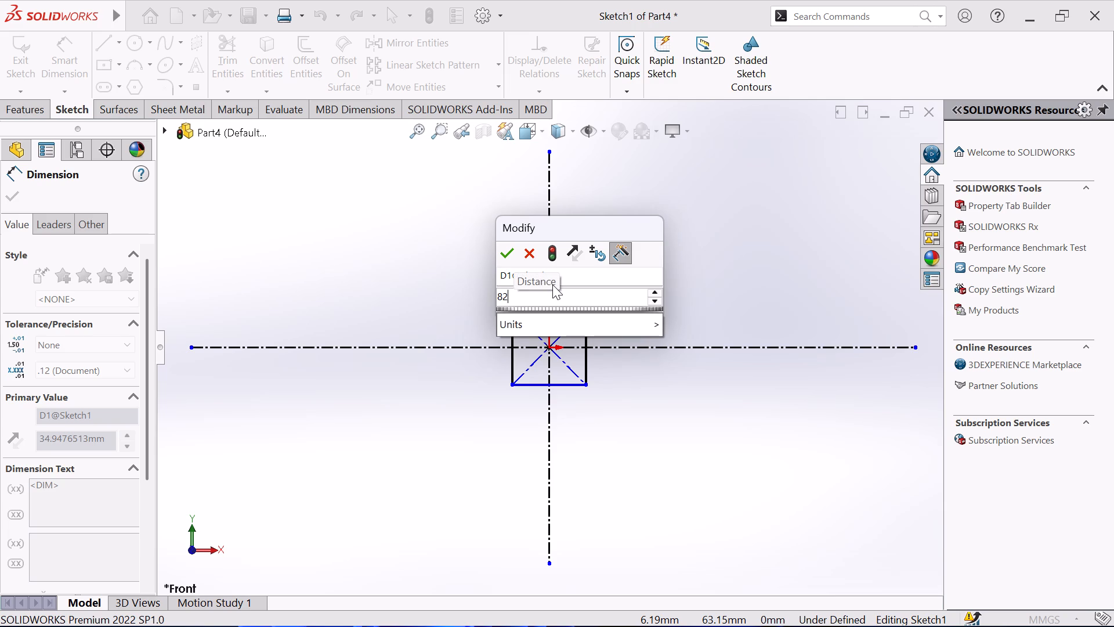
key(period)
text(75)
key(Return)
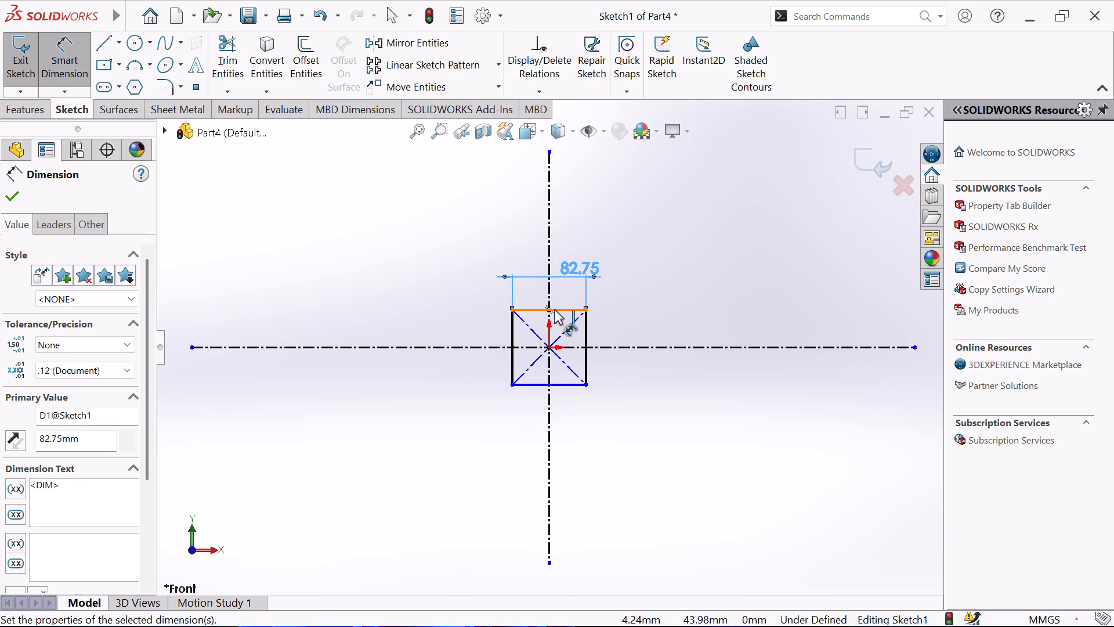
Dimension the rectangle's right vertical edge and set its height to 82.75 mm.
click(587, 363)
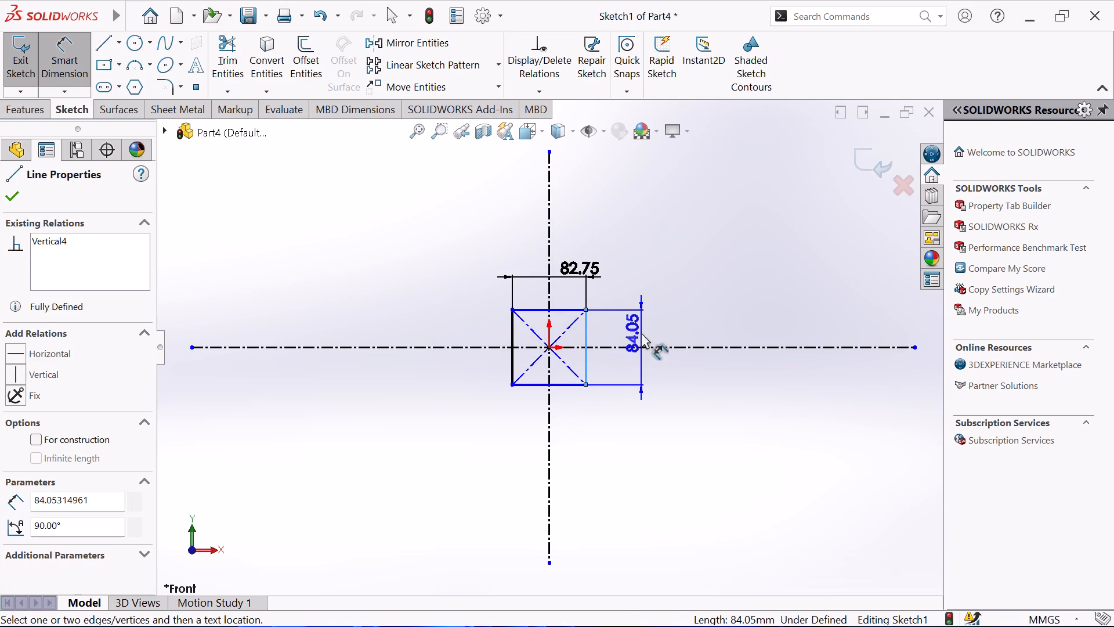
click(641, 333)
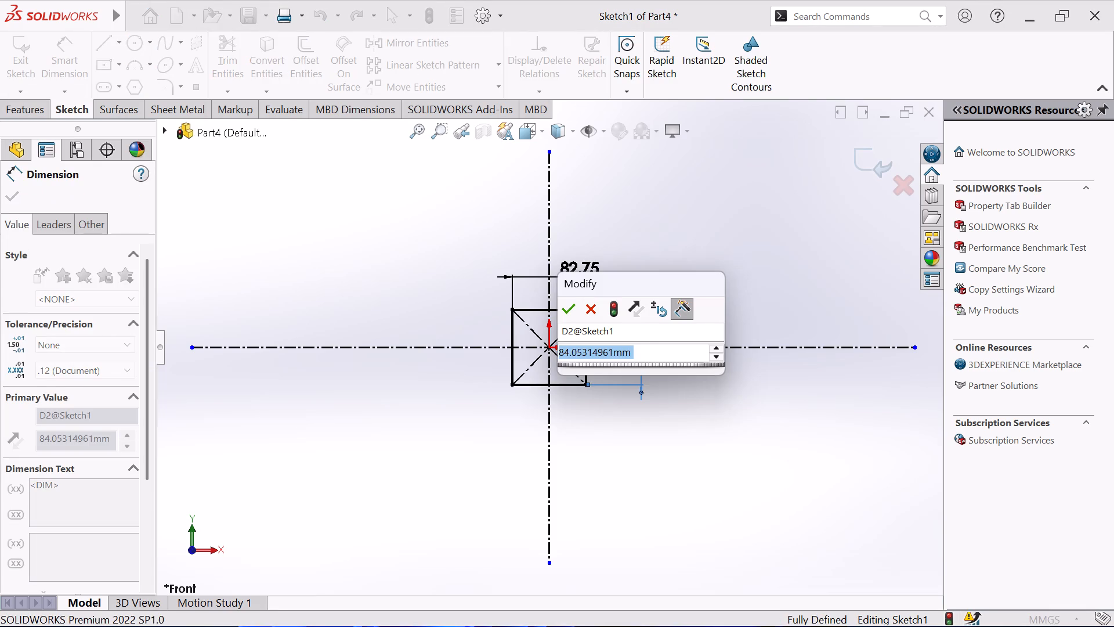
text(82)
key(period)
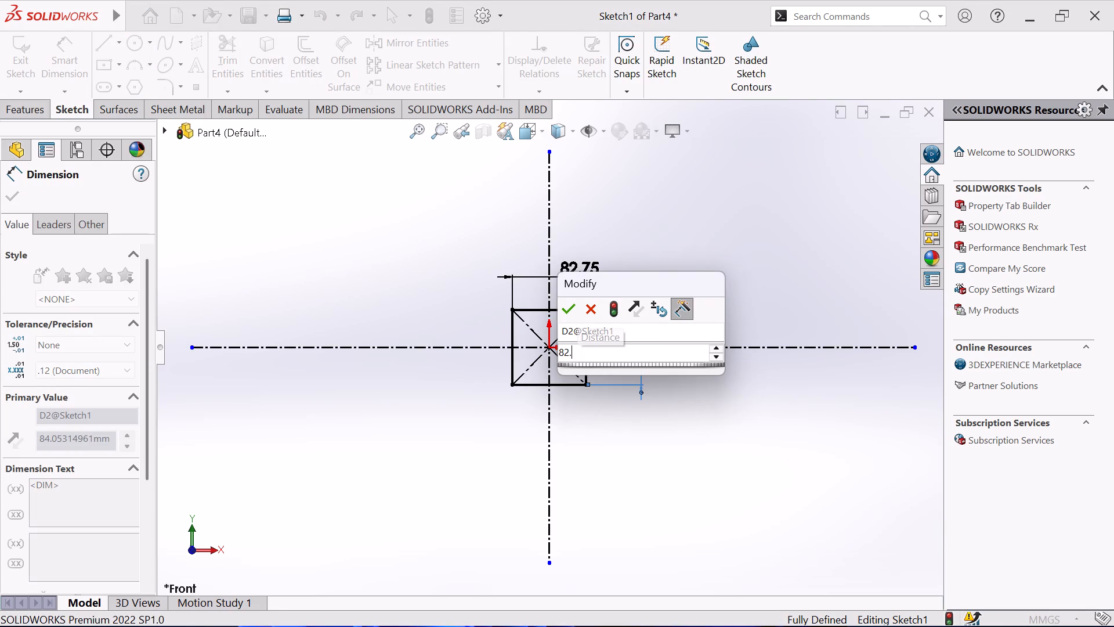
text(75)
key(Return)
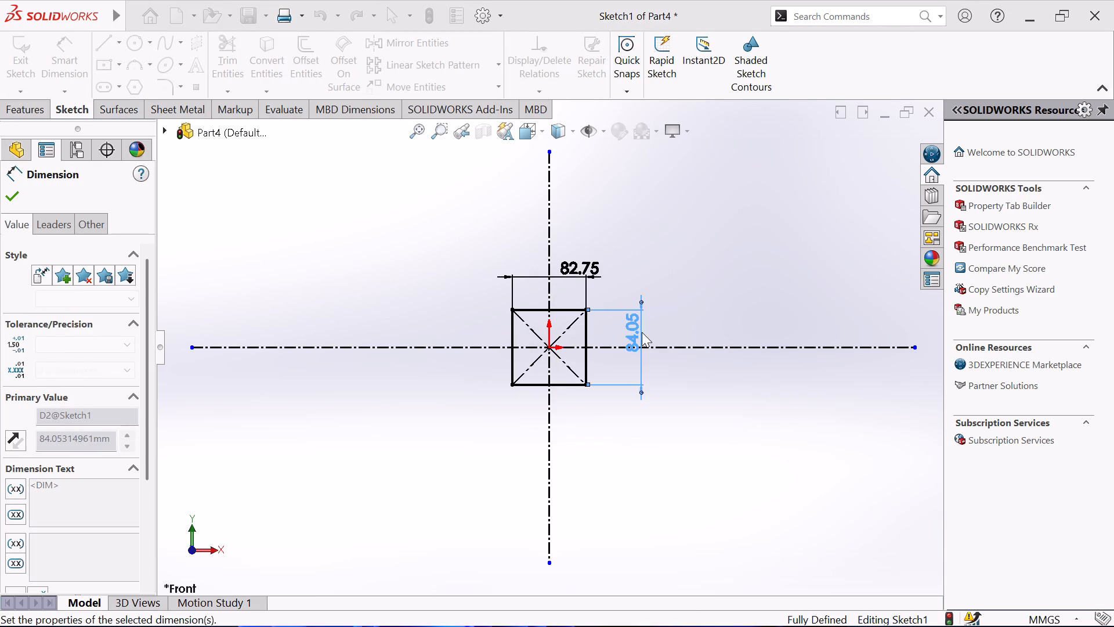
right_click(651, 324)
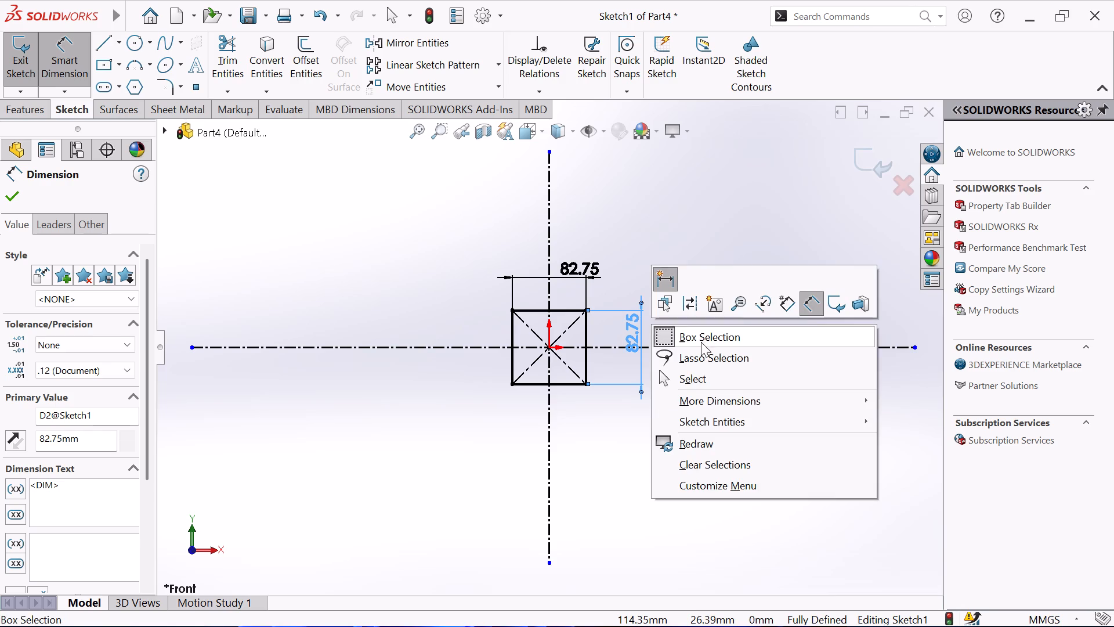
Extrude the square sketch 80 mm as a boss using the Mid Plane end condition.
click(692, 376)
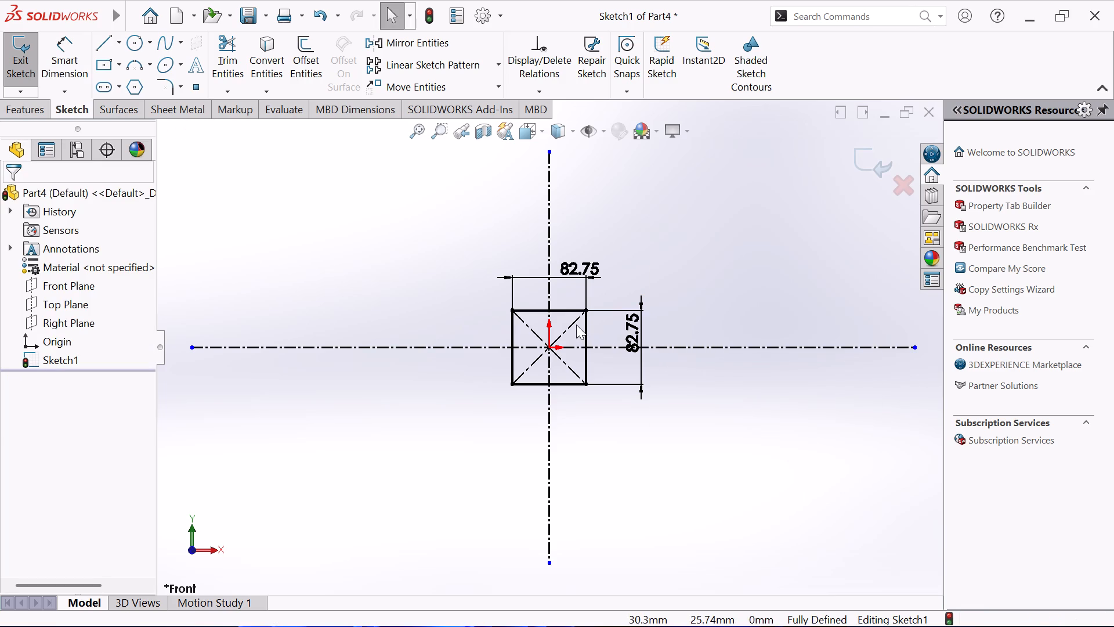
click(14, 114)
click(34, 60)
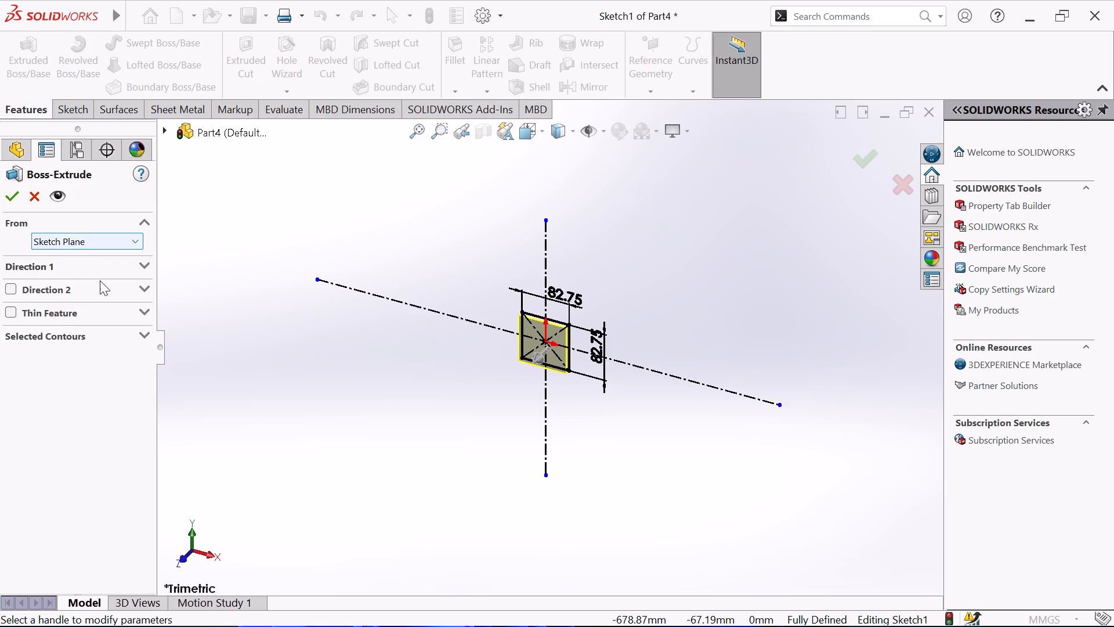
click(147, 268)
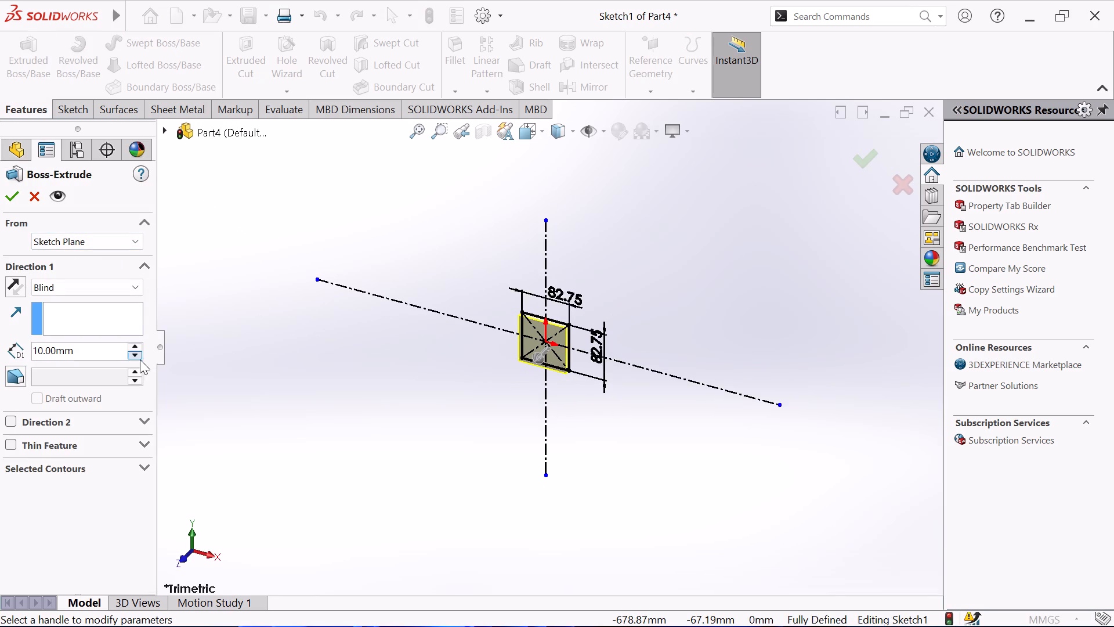
click(133, 345)
triple_click(133, 345)
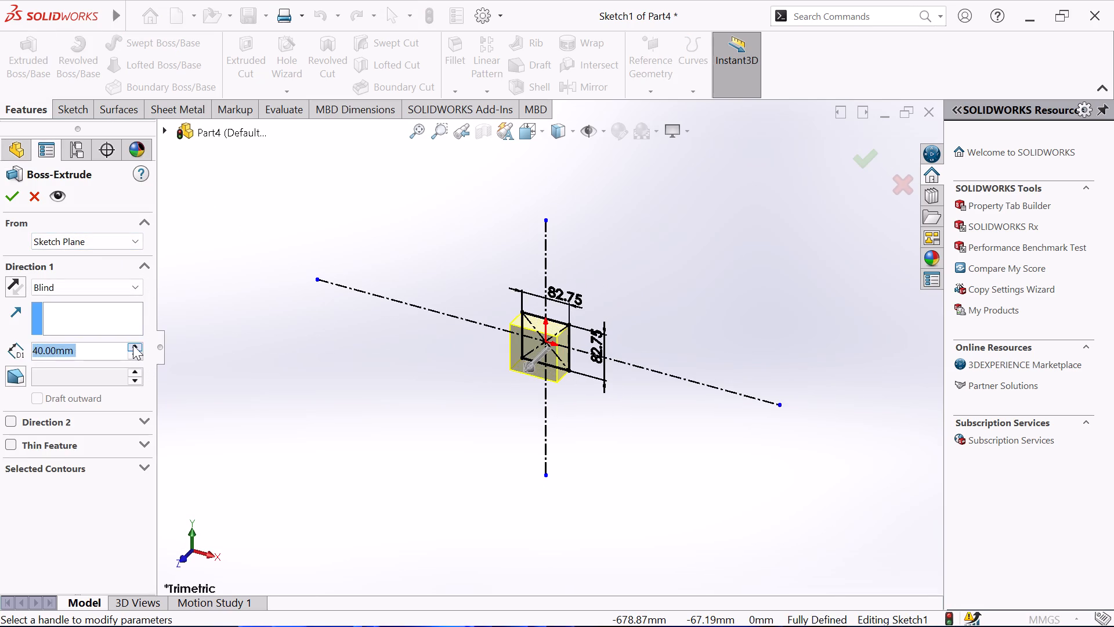
click(133, 345)
double_click(133, 345)
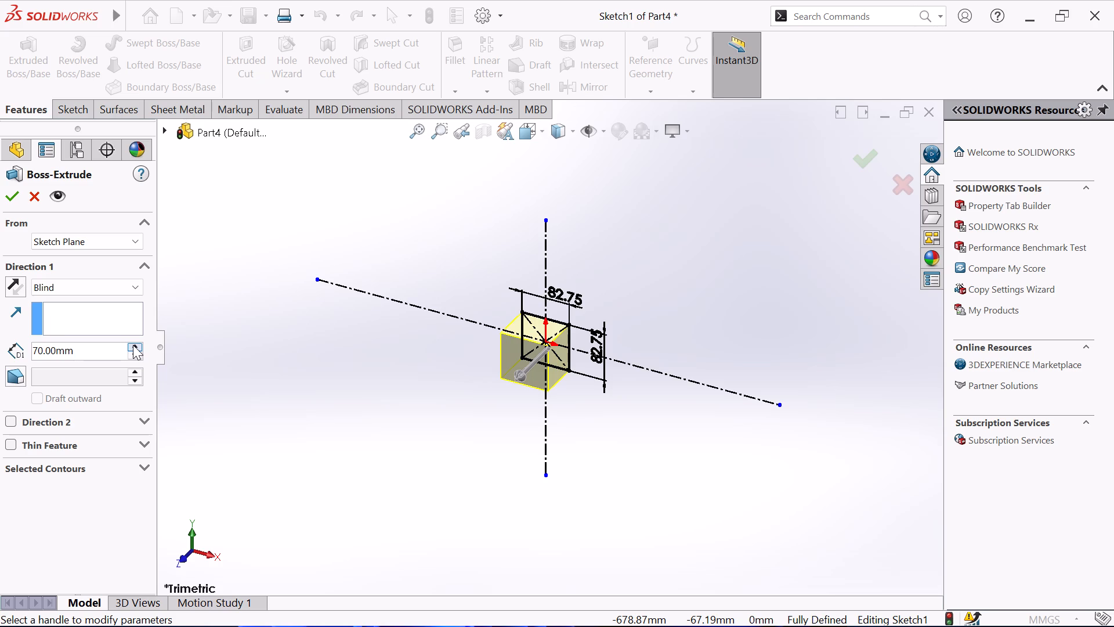
click(133, 291)
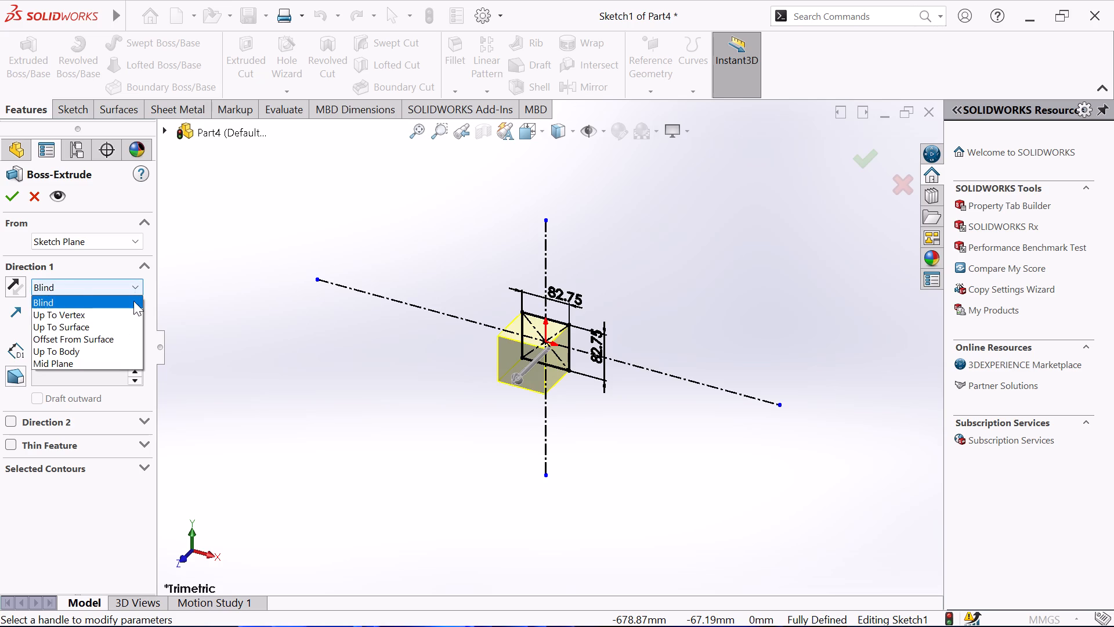
click(139, 364)
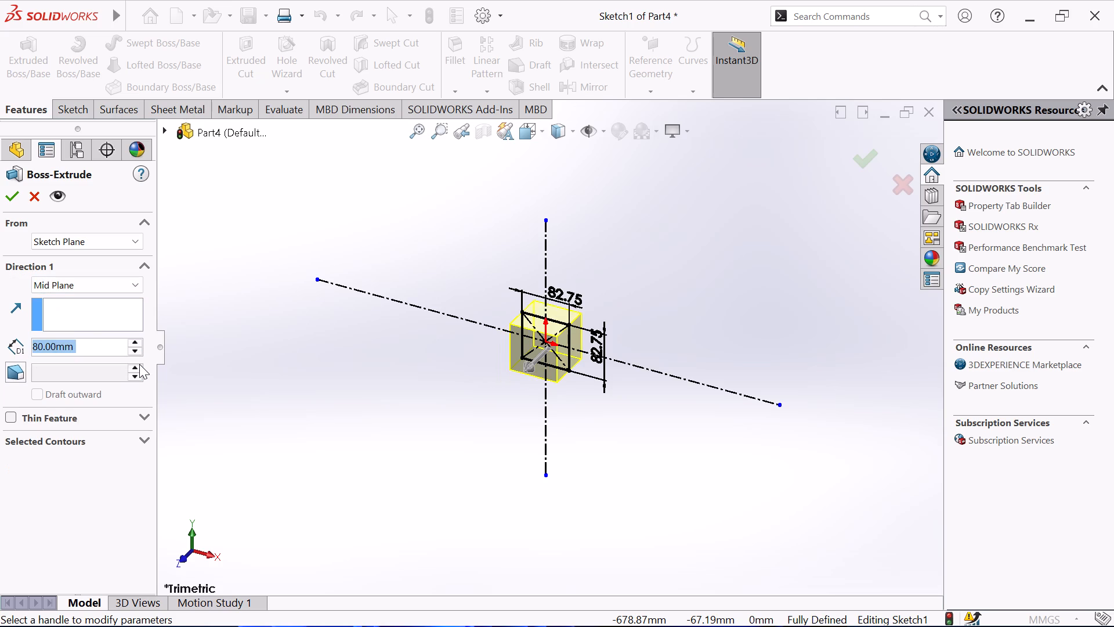
click(16, 196)
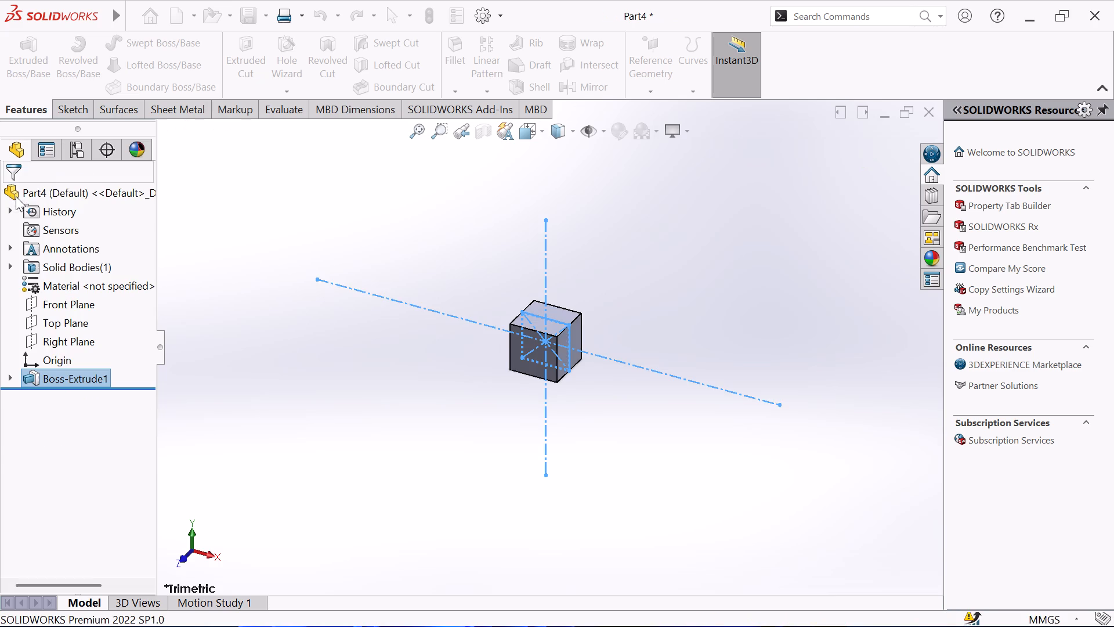
click(467, 327)
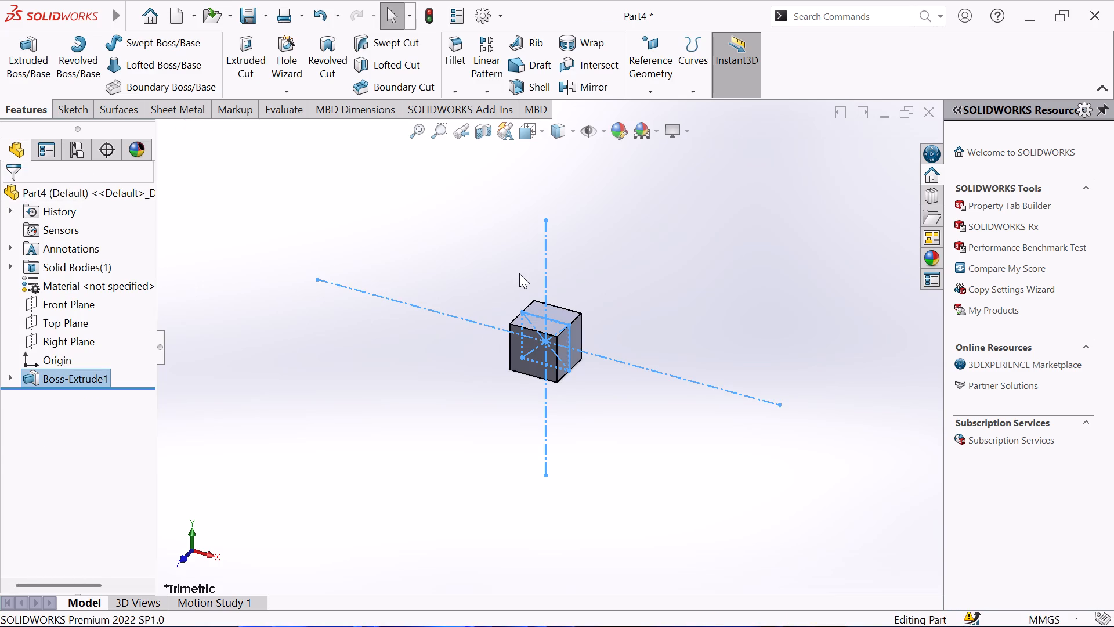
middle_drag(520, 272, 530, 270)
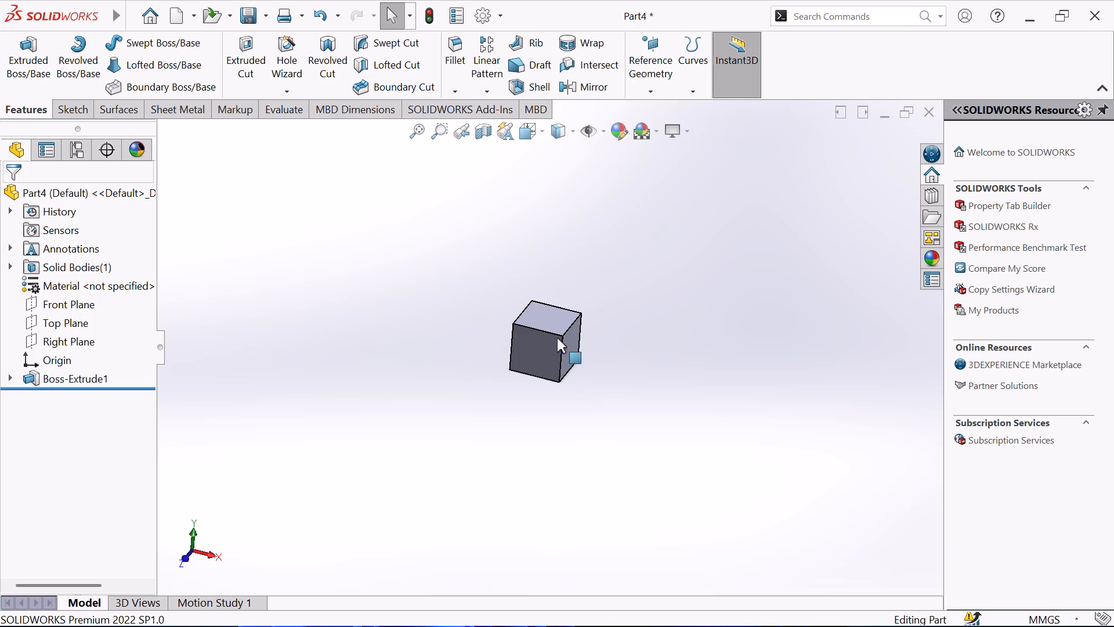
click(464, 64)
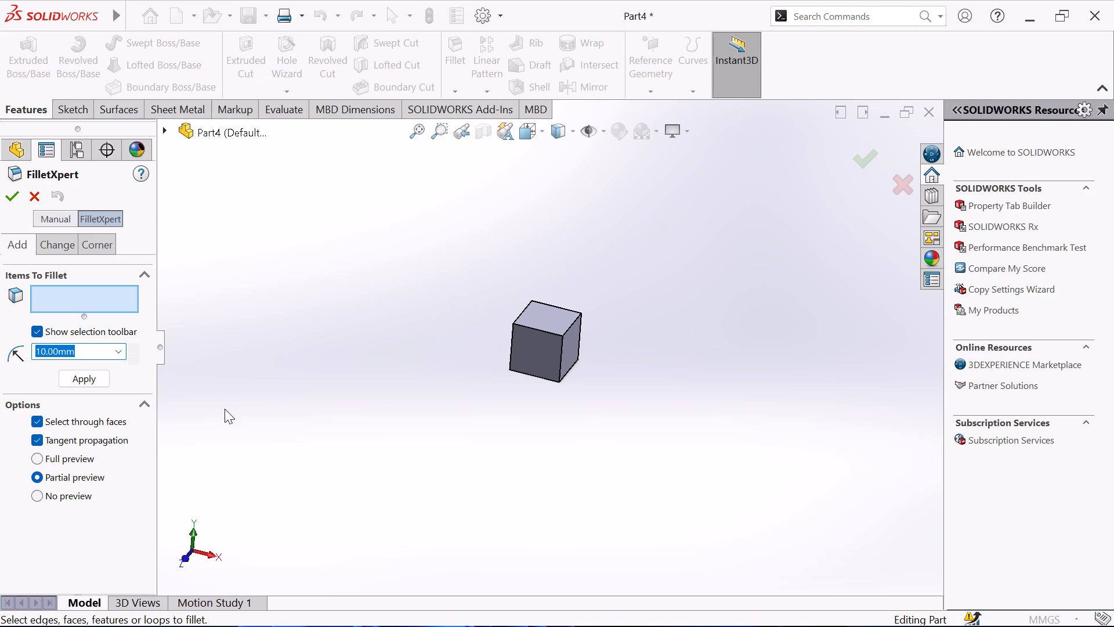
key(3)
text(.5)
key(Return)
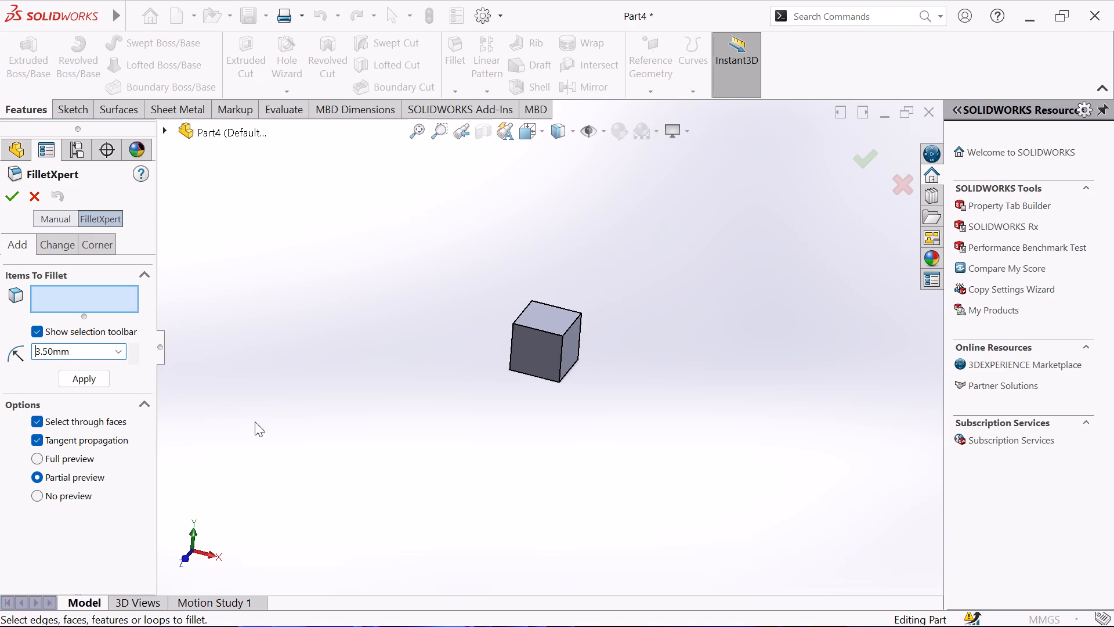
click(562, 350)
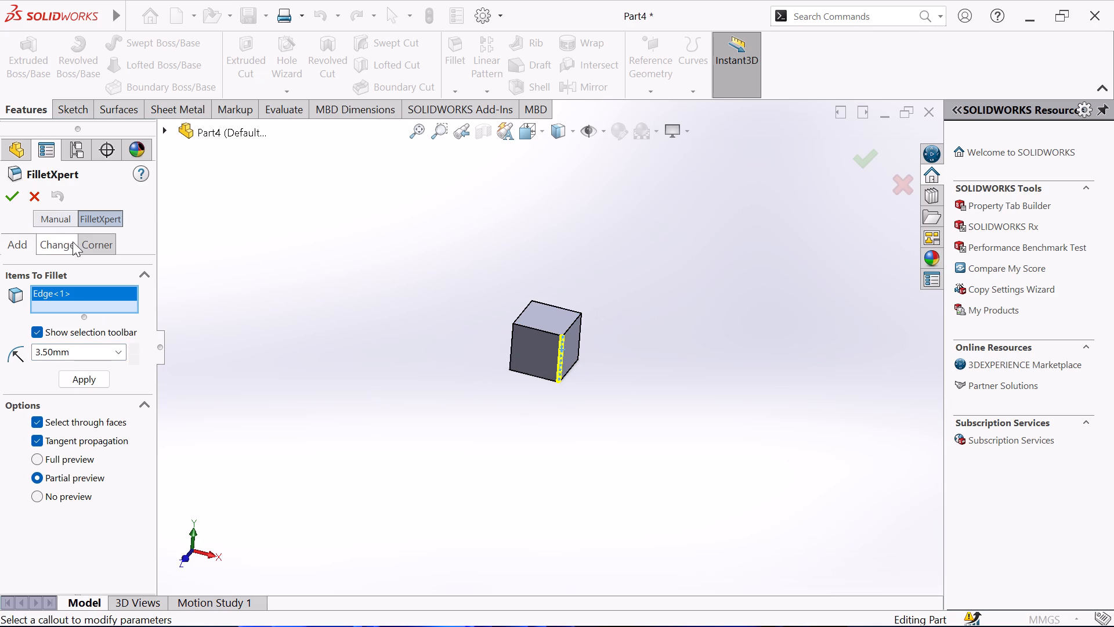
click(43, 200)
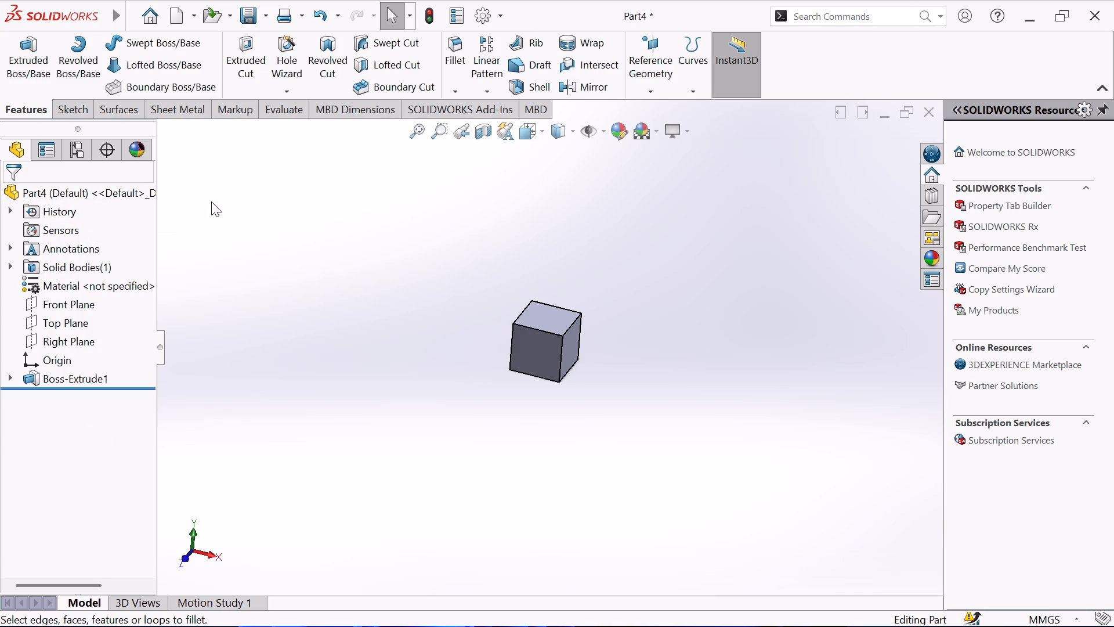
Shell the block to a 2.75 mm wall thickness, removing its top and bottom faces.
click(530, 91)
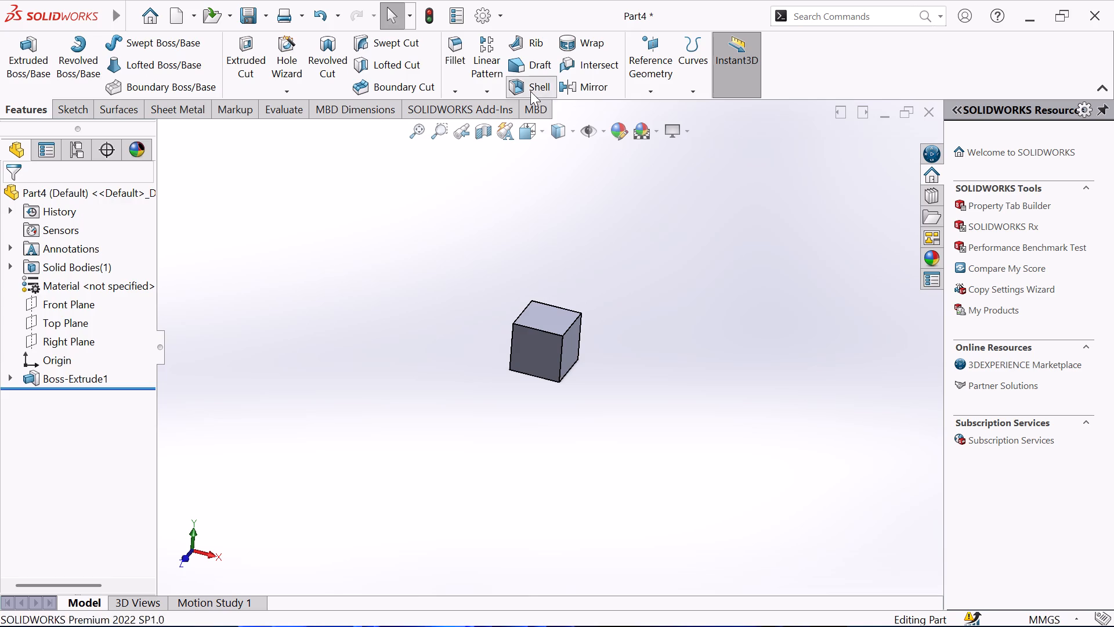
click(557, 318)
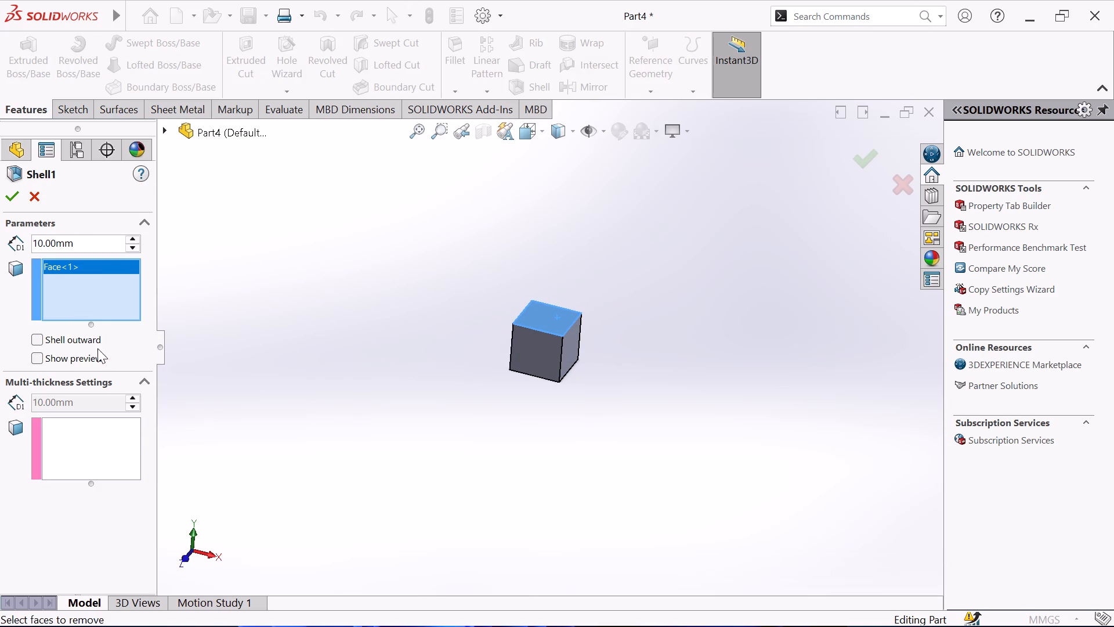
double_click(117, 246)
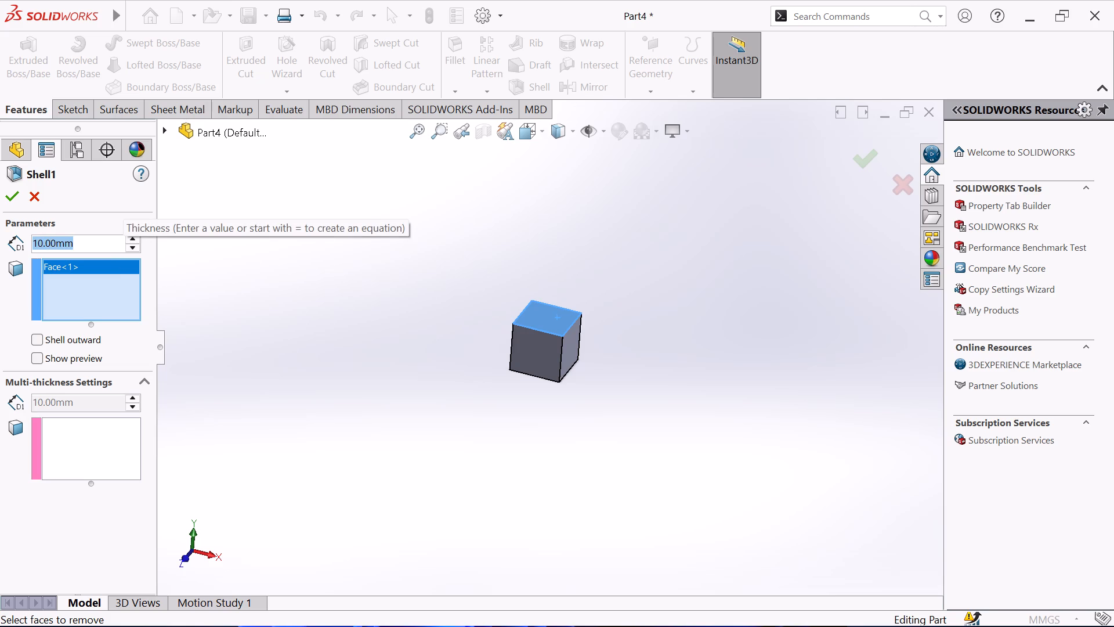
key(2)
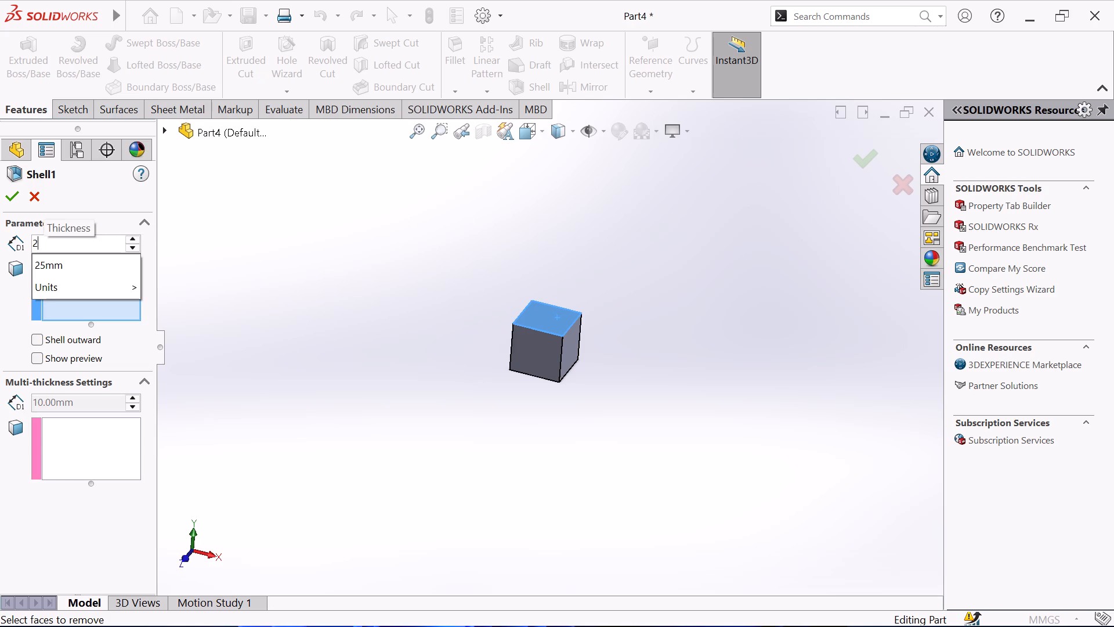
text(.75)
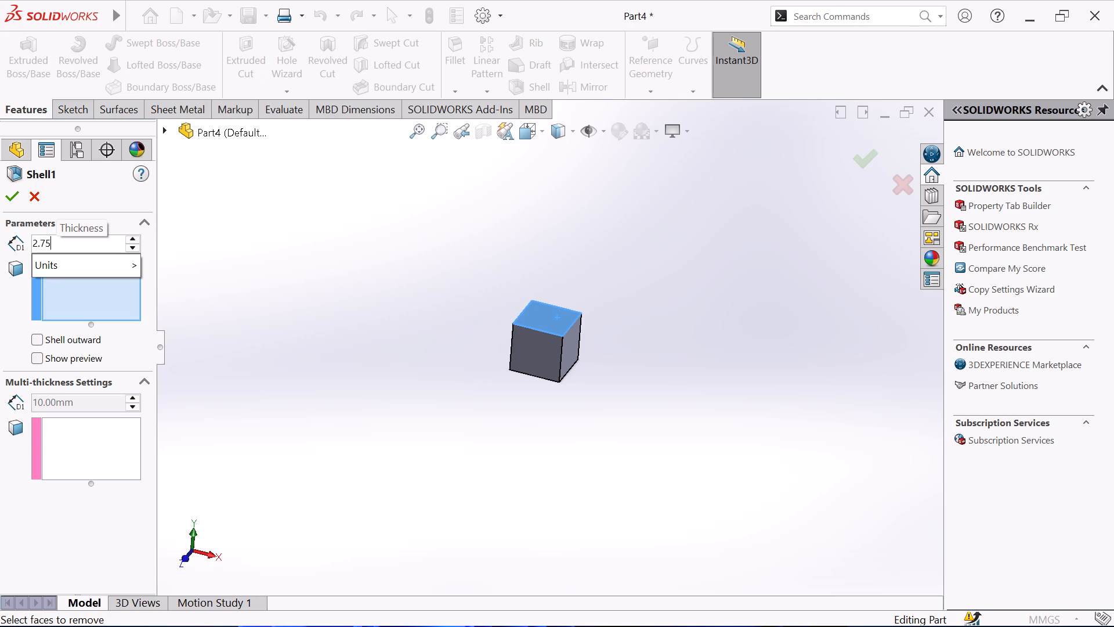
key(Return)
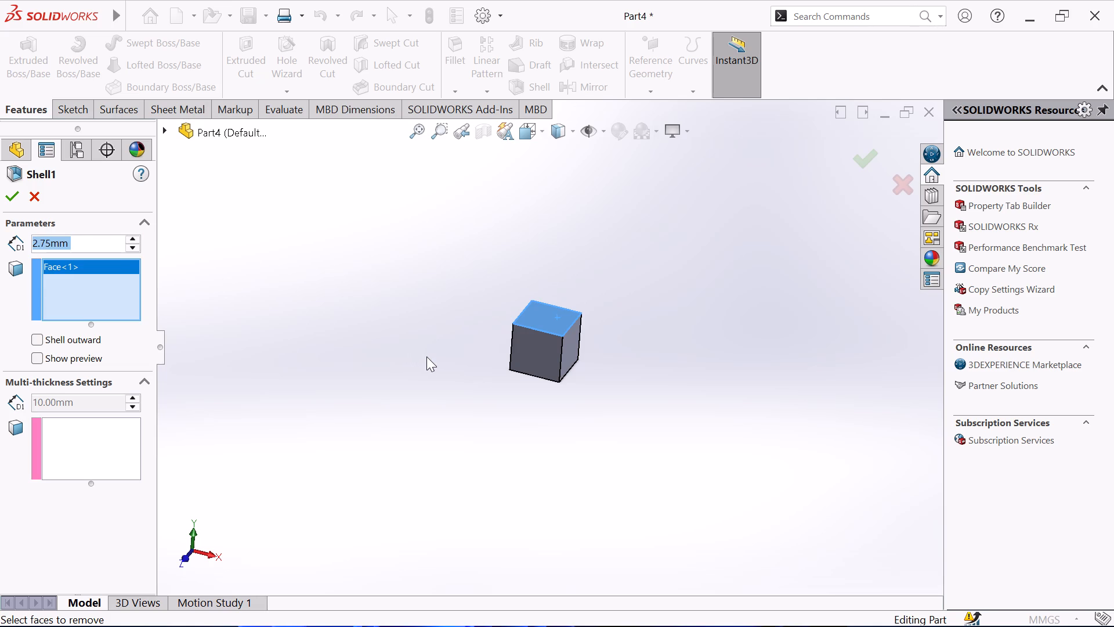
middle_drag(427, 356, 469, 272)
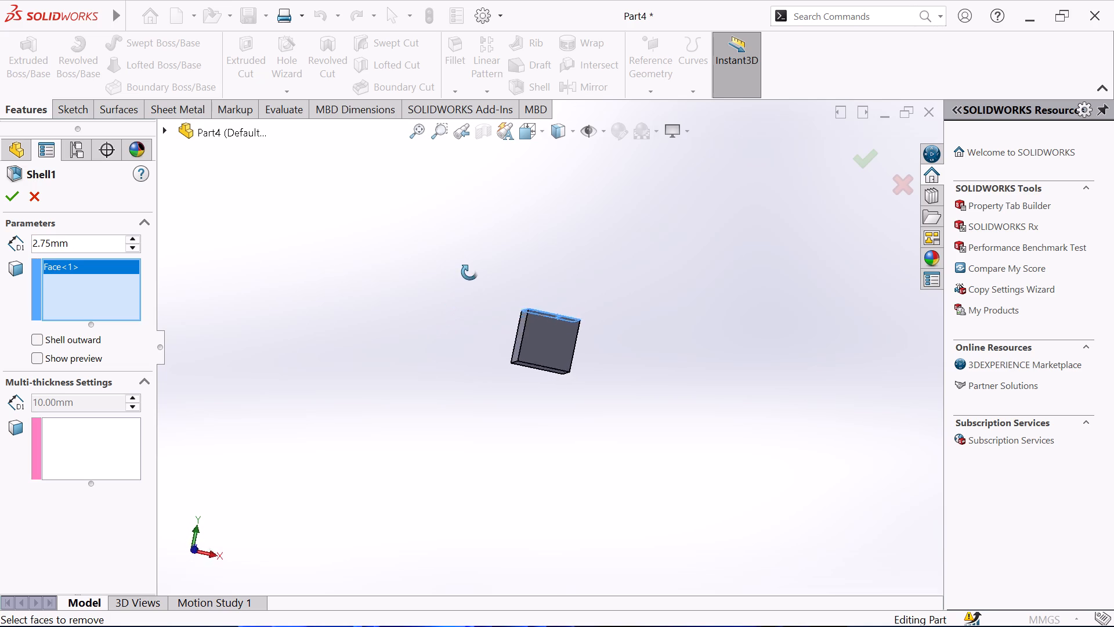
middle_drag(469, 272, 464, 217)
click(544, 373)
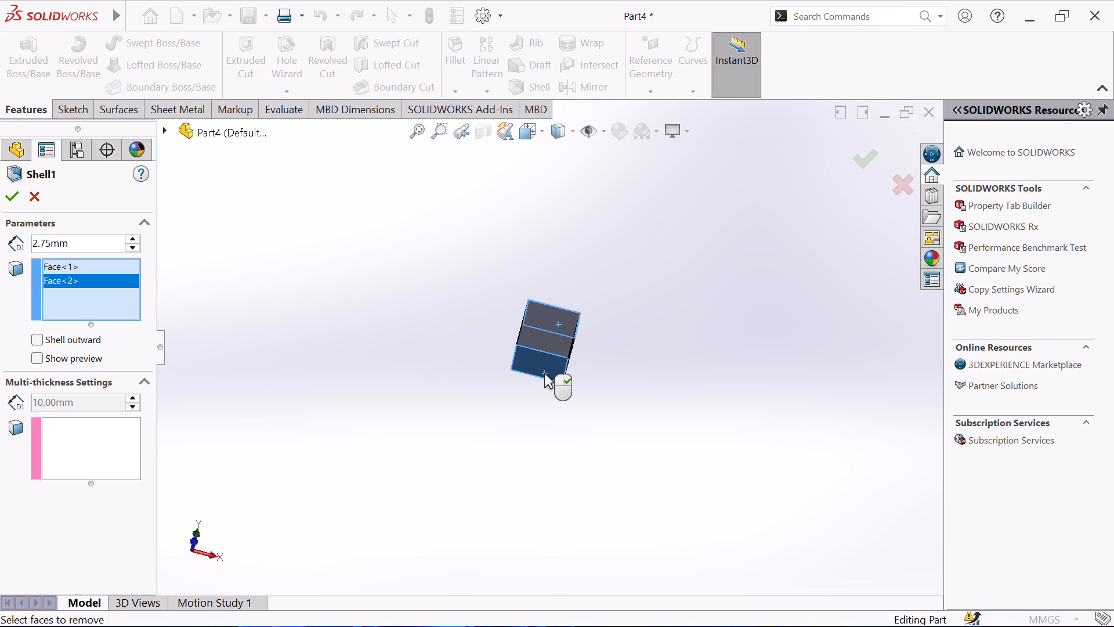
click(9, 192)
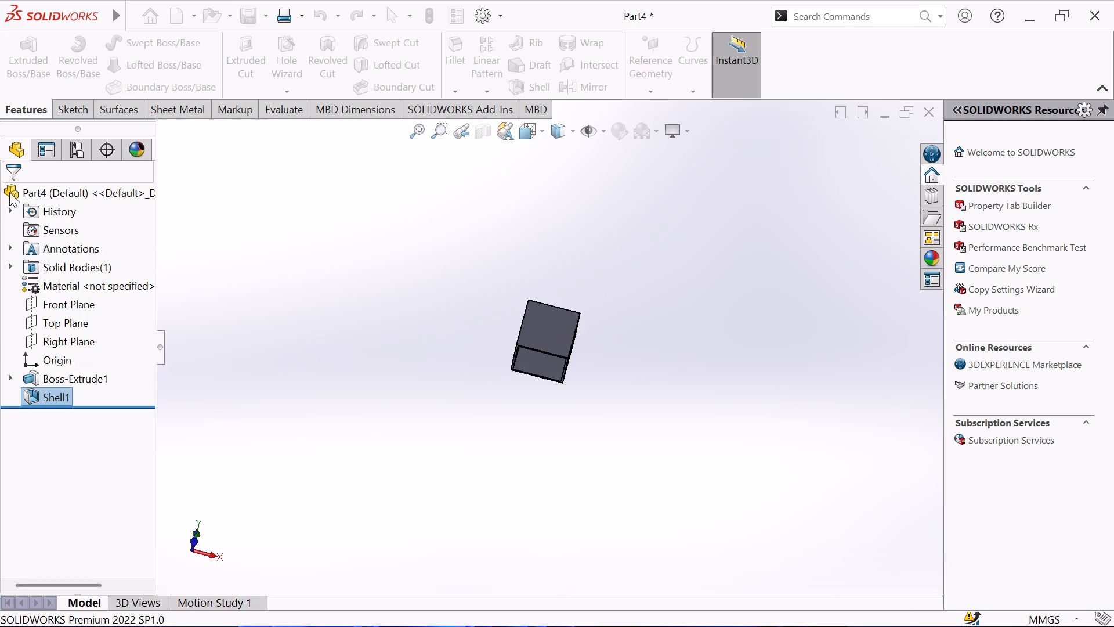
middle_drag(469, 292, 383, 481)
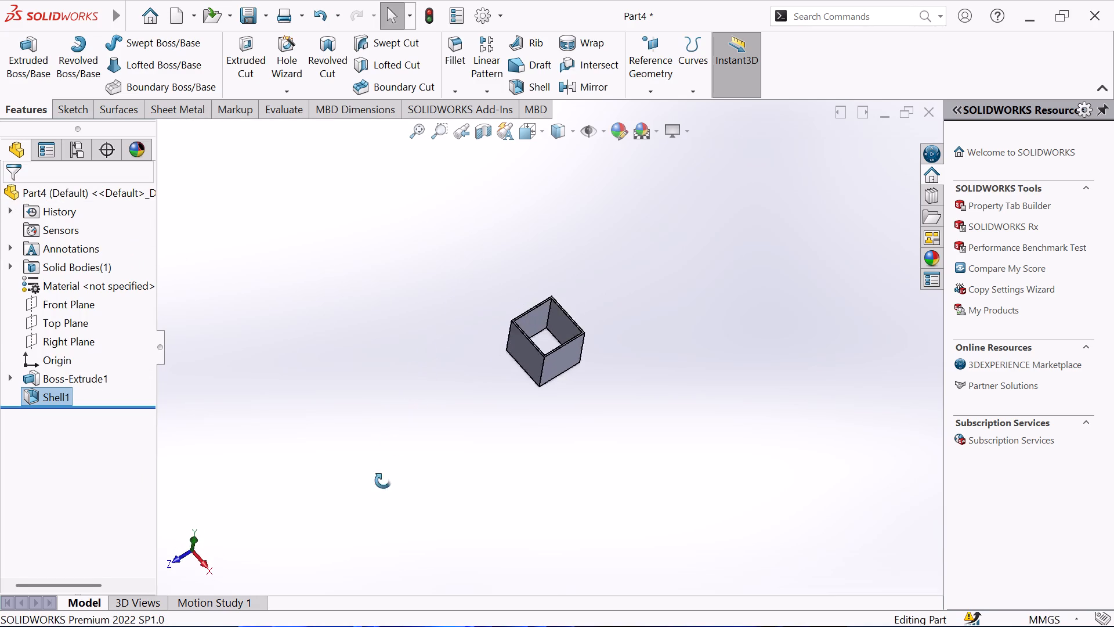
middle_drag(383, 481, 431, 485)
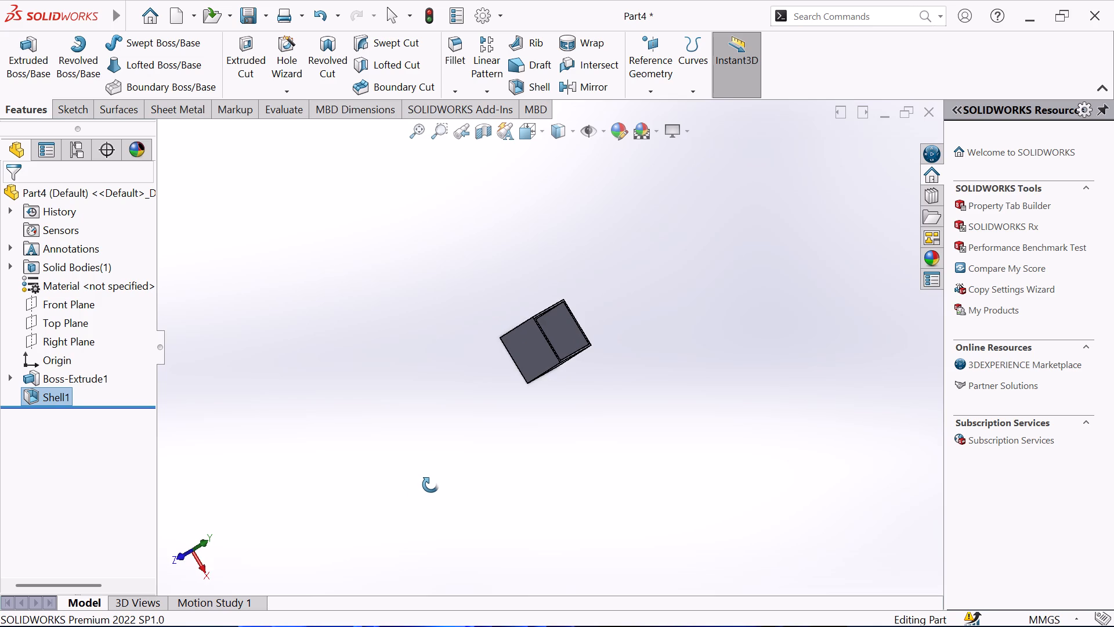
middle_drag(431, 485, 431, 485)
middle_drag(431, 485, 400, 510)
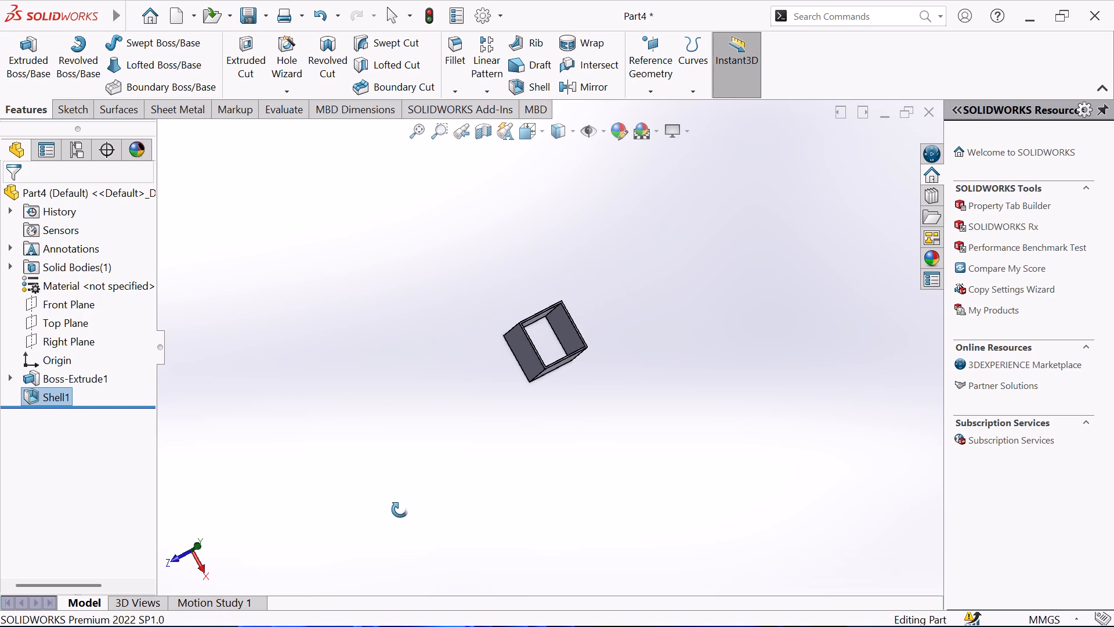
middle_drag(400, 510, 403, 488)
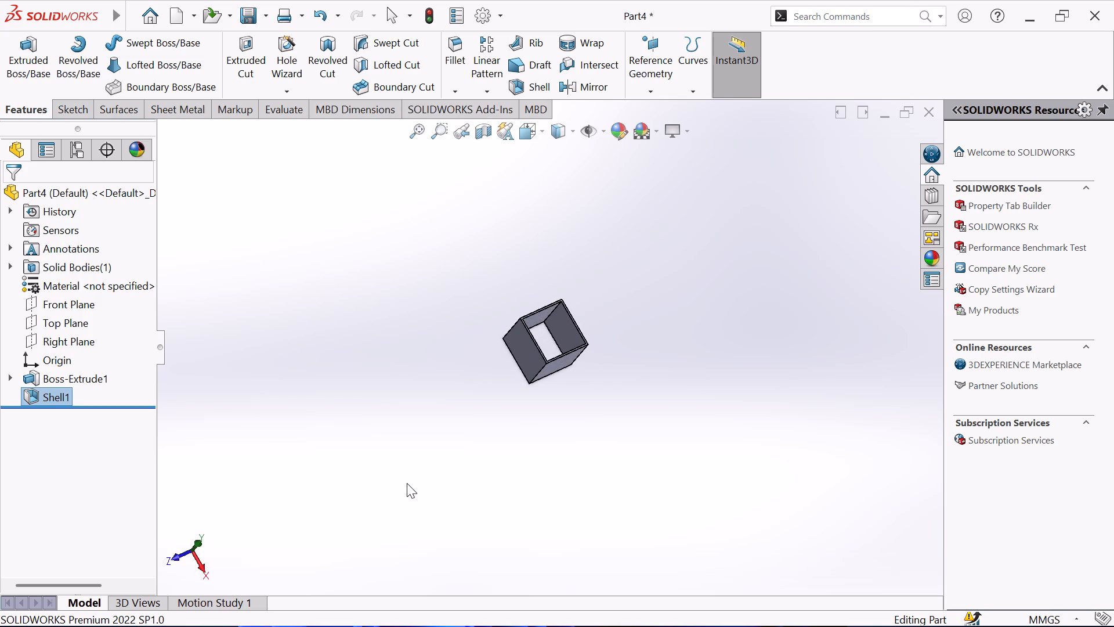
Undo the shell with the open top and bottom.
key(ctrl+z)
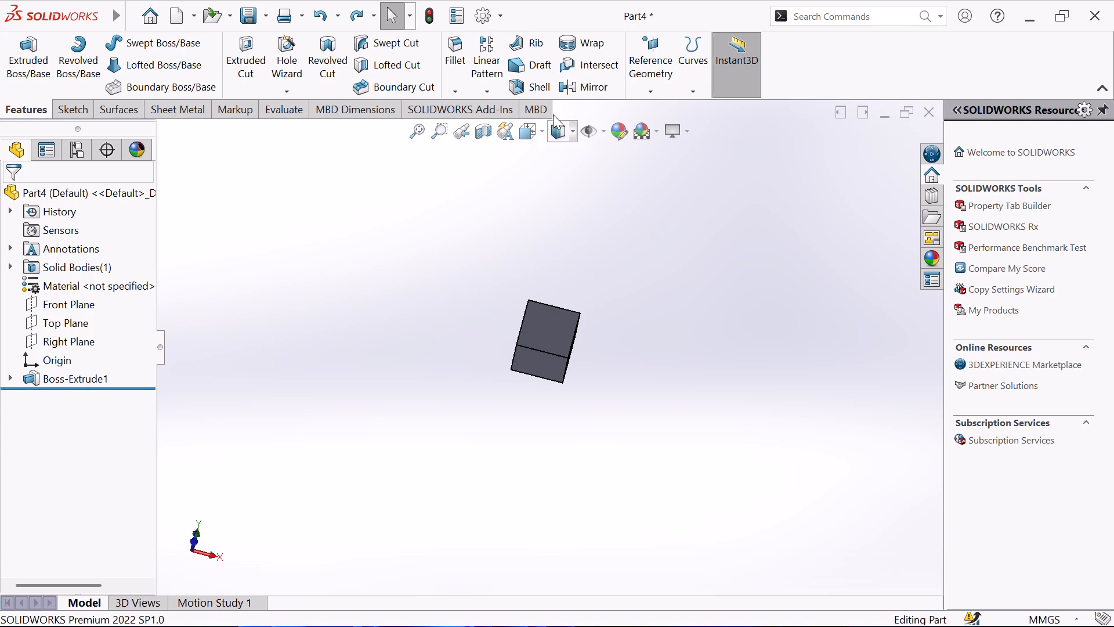
Shell the block to a 2.75 mm wall thickness, removing only its front face.
click(537, 87)
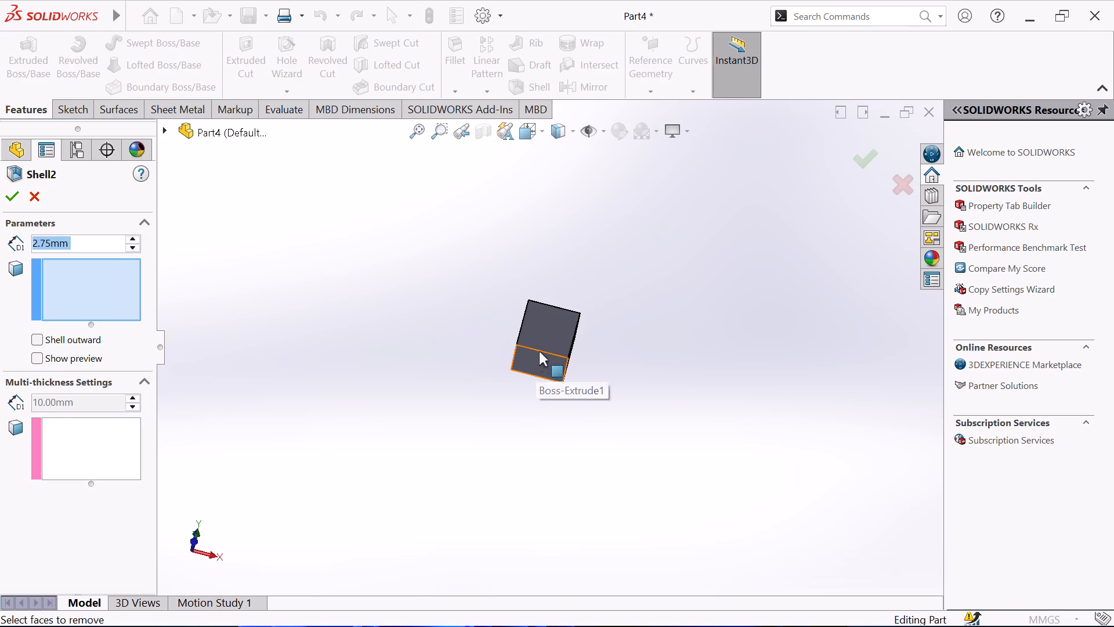
click(547, 326)
click(19, 194)
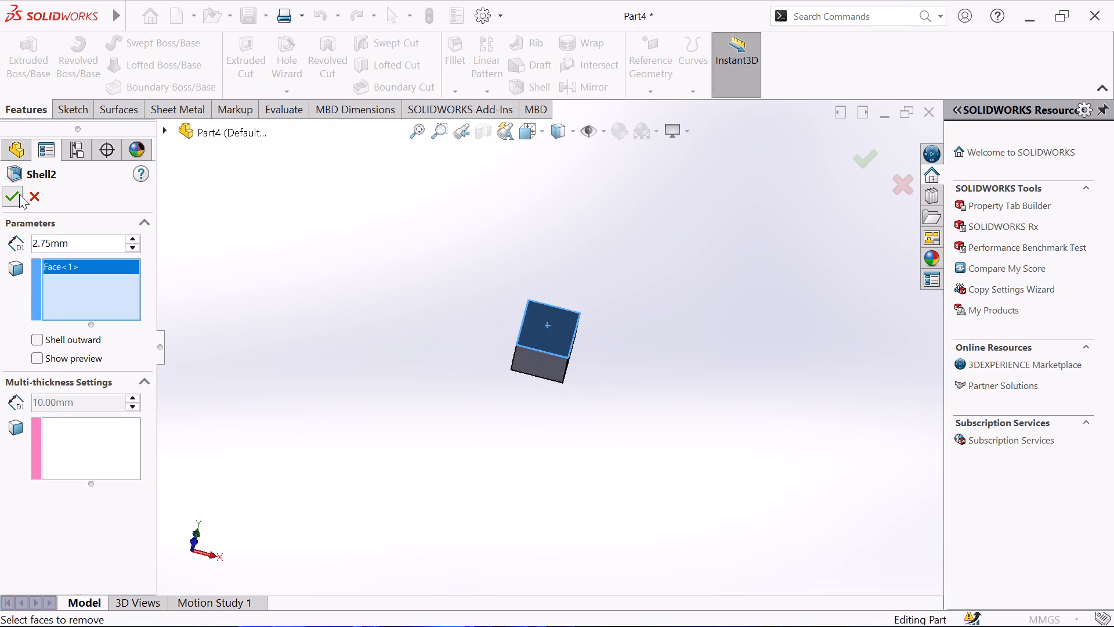
click(342, 298)
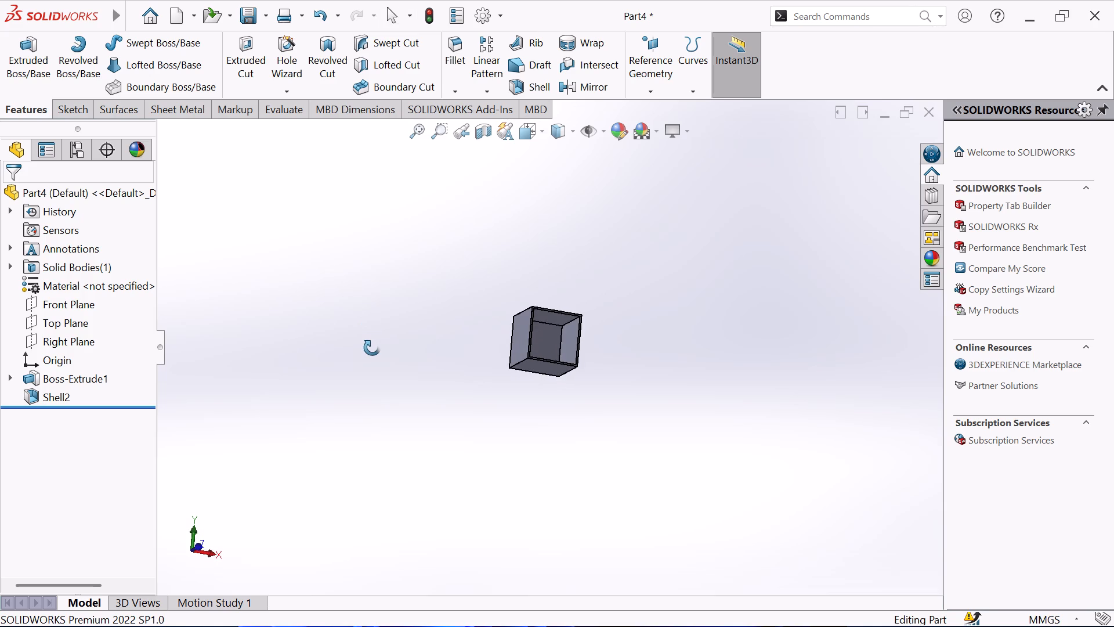
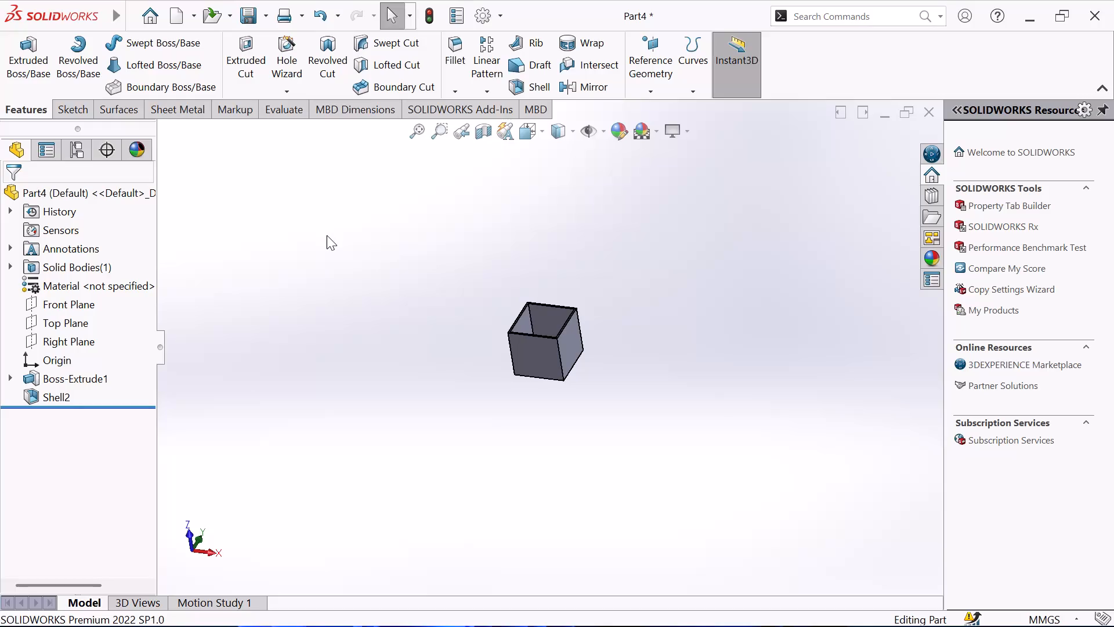
Start a new sketch on the rim face around the shelled box's open front.
scroll(470, 351, down, 2)
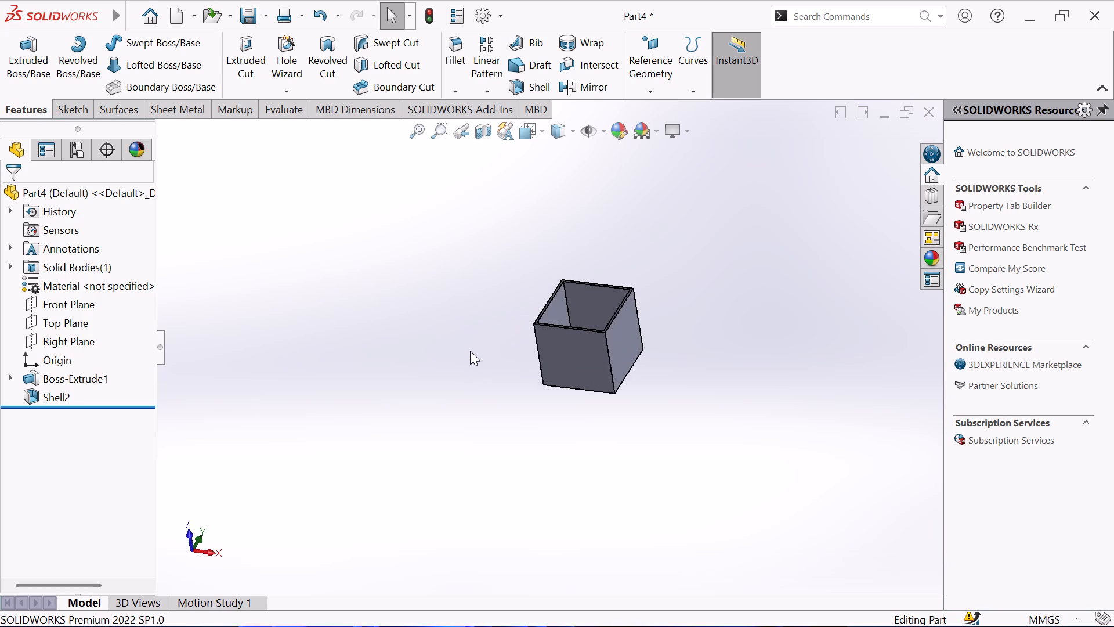
middle_drag(465, 344, 509, 454)
scroll(620, 384, down, 3)
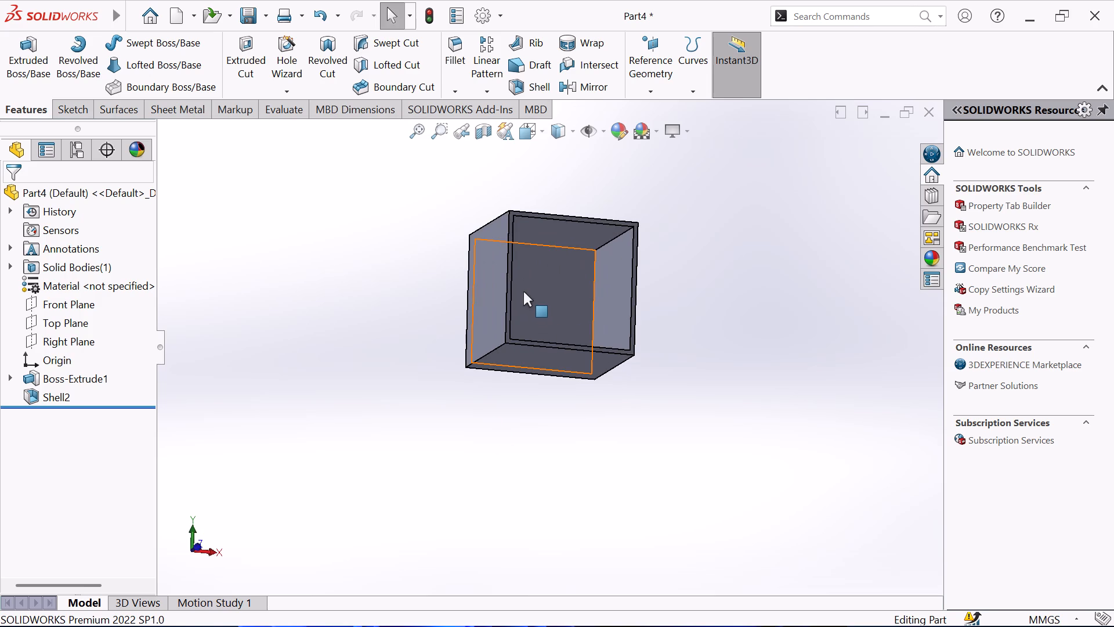
click(523, 289)
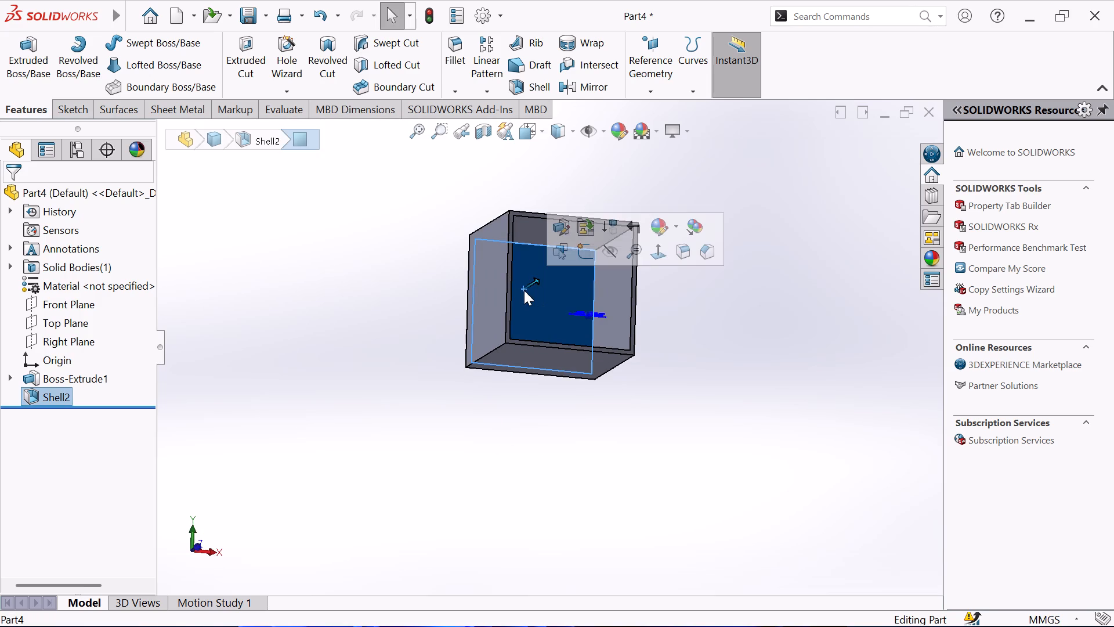
scroll(524, 292, down, 2)
click(507, 271)
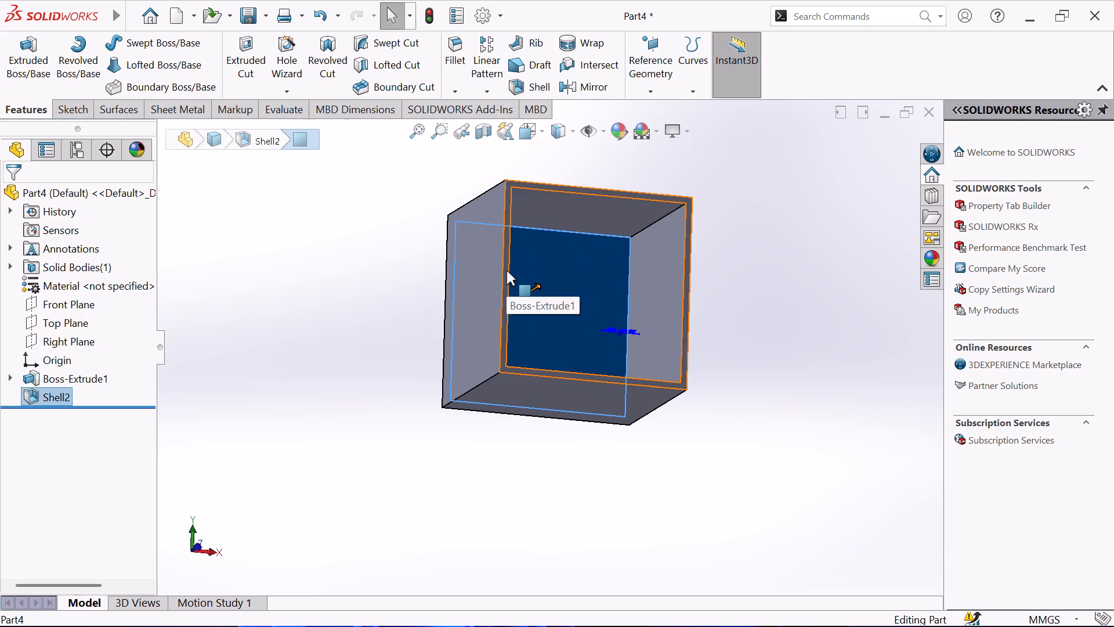
click(570, 237)
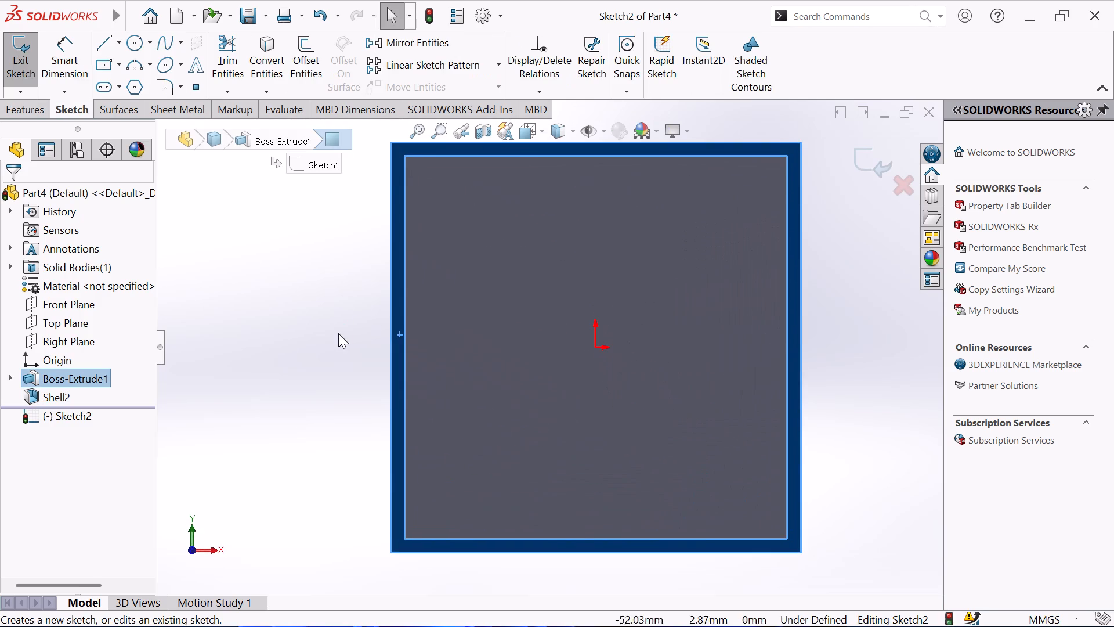
click(338, 333)
Sketch a horizontal centerline about 219 mm long through the origin, extending past both sides of the box.
scroll(465, 317, up, 3)
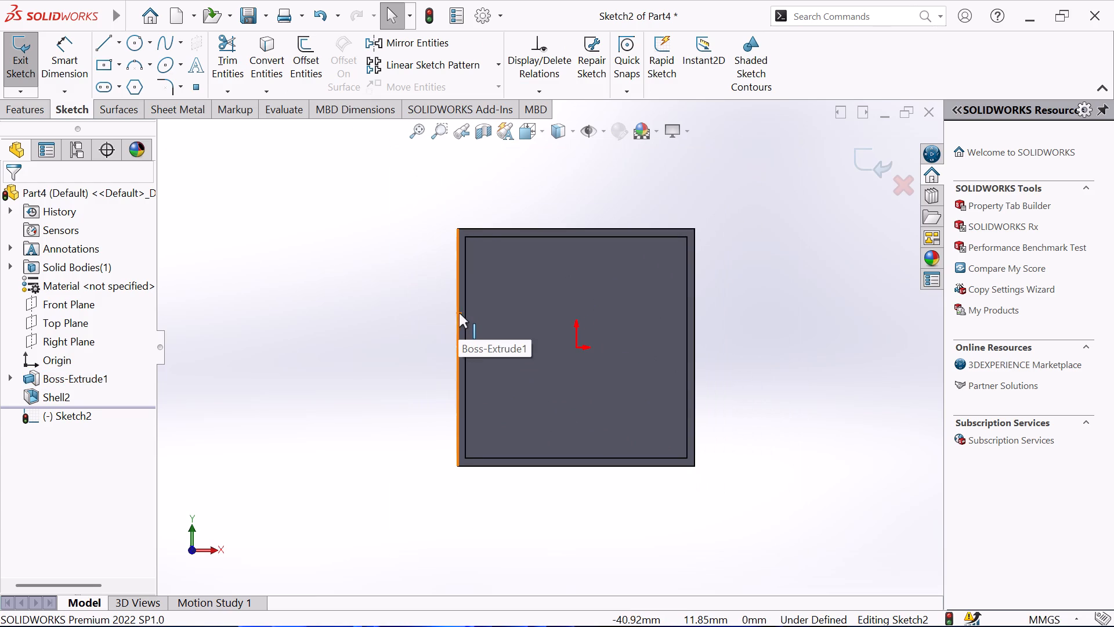
click(118, 44)
click(102, 85)
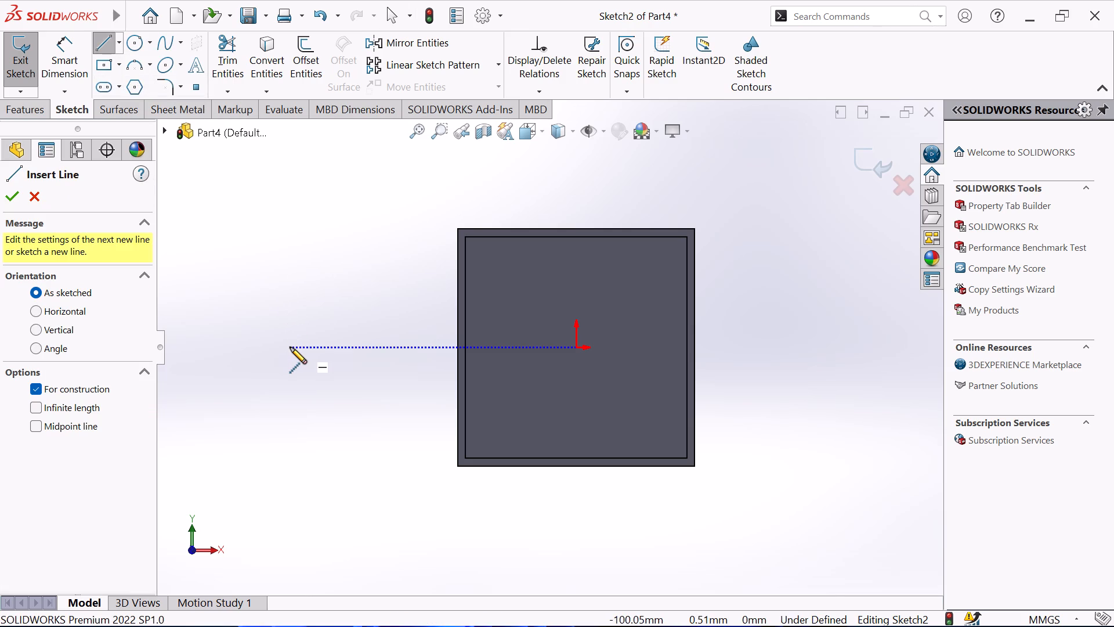
click(290, 347)
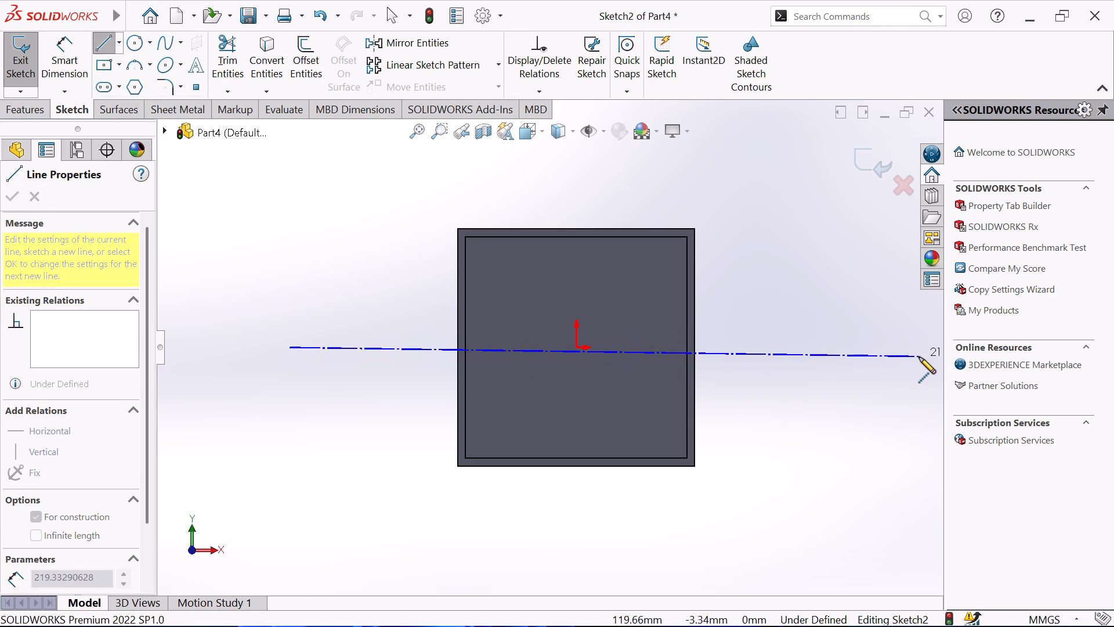
click(921, 349)
right_click(857, 328)
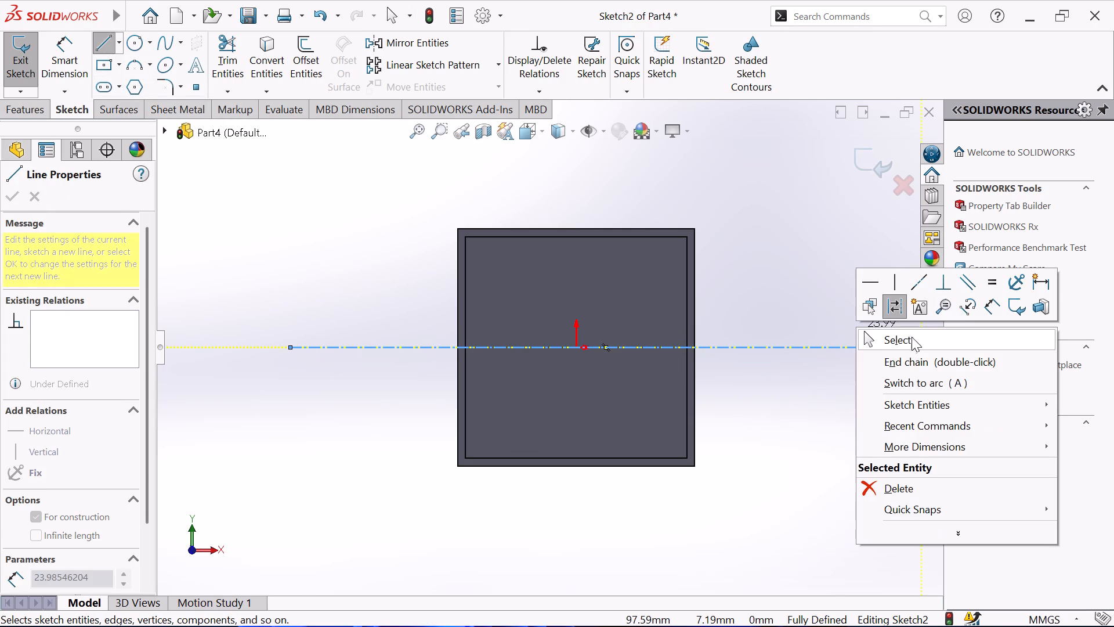
click(893, 342)
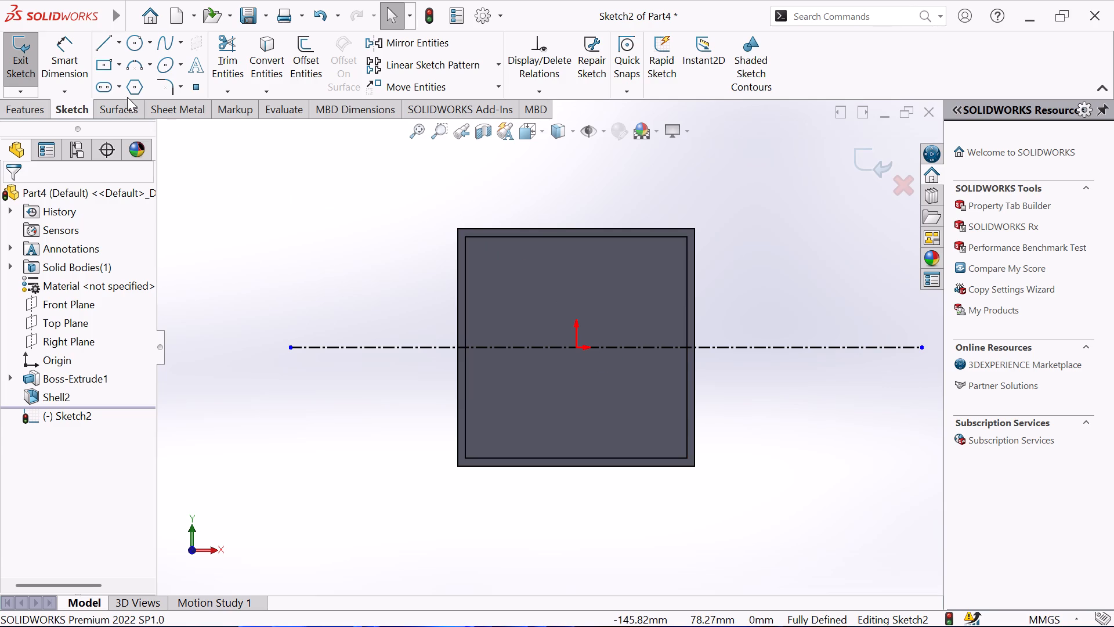
Sketch a corner rectangle about 113 mm wide and 149 mm high enclosing the box outline.
click(104, 66)
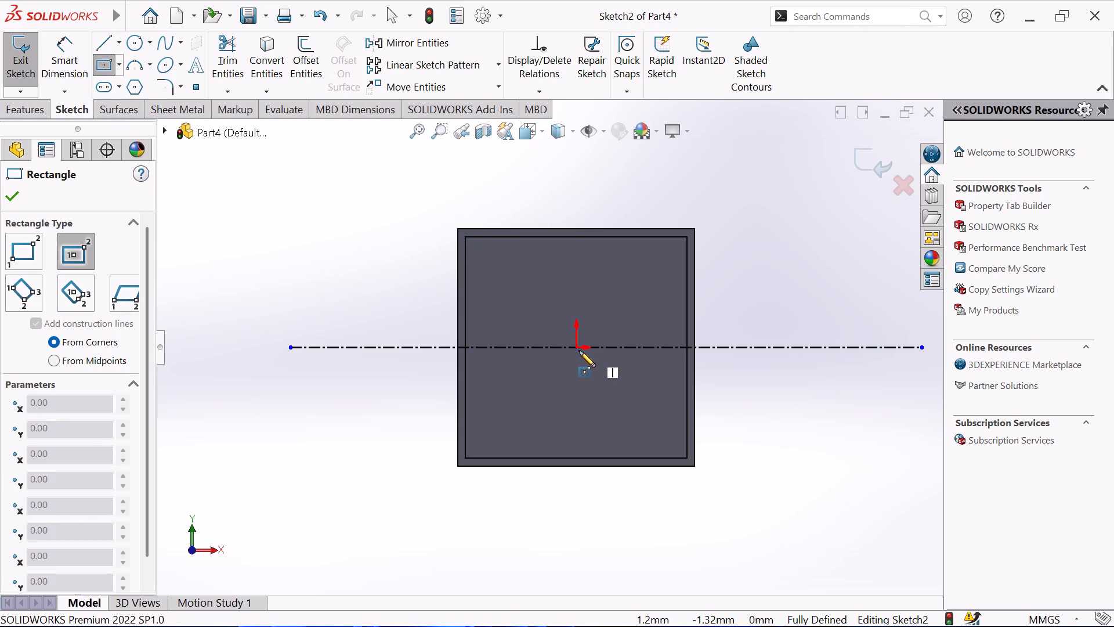
click(122, 66)
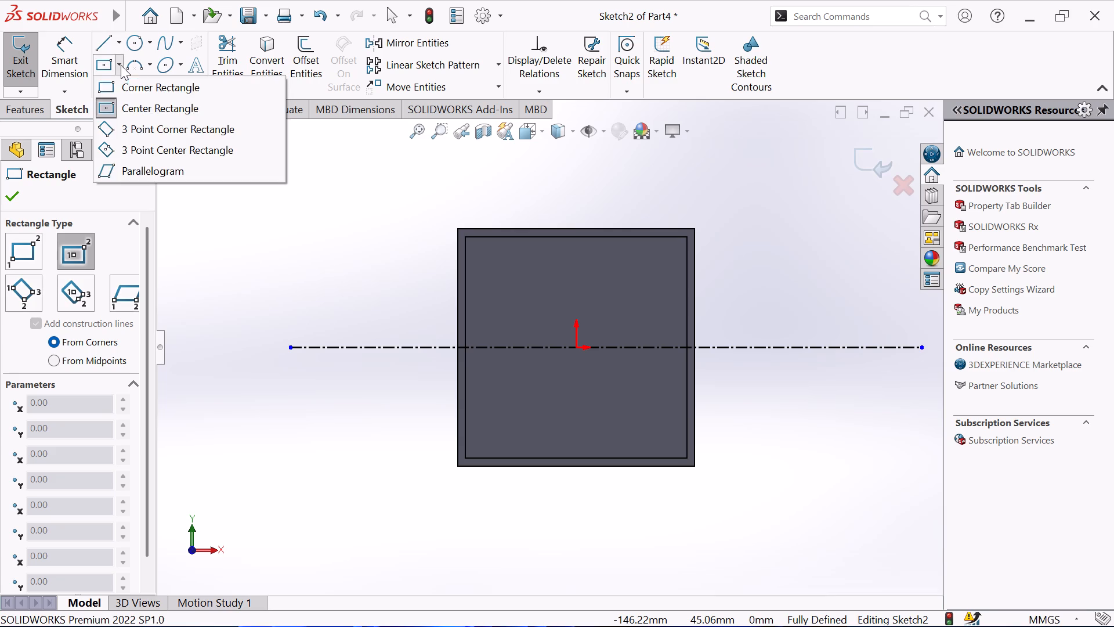
click(103, 91)
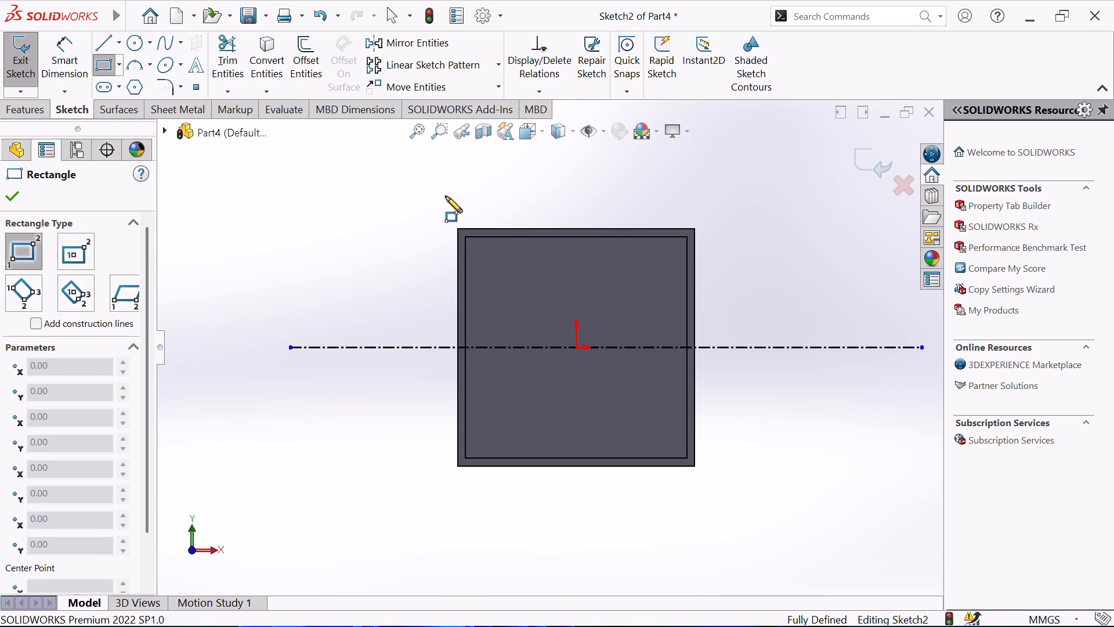
click(418, 197)
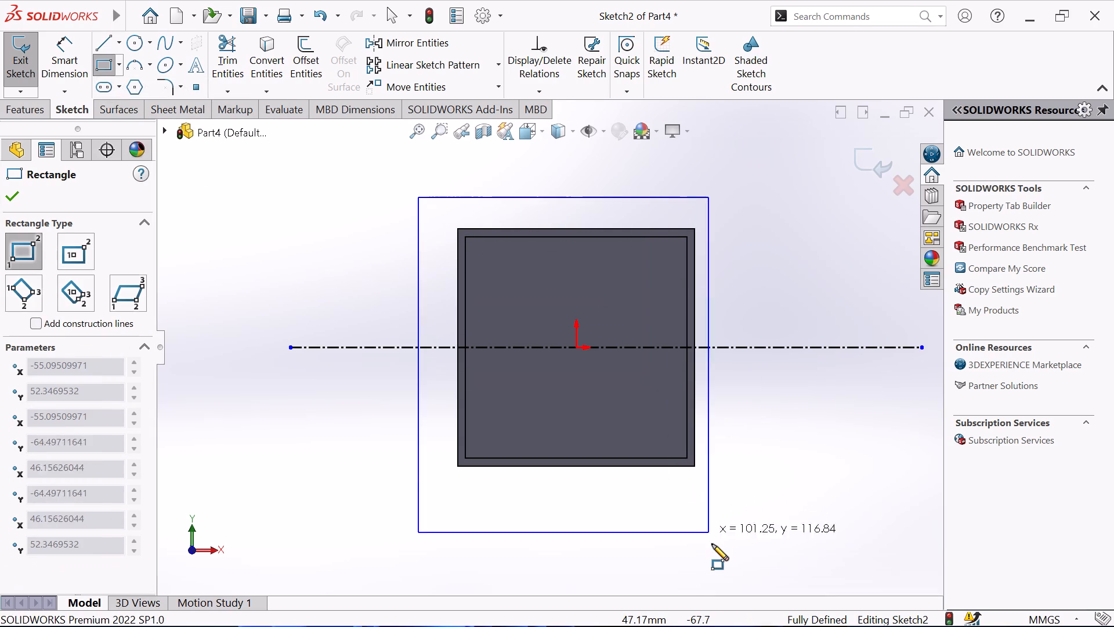
scroll(714, 563, up, 1)
click(710, 579)
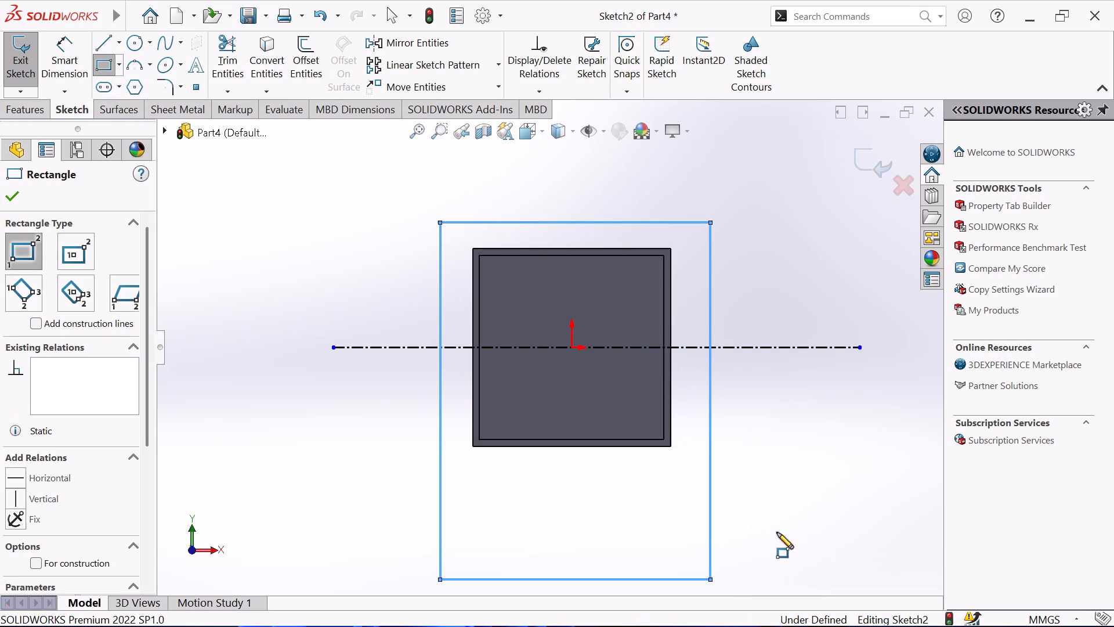
right_click(802, 491)
click(835, 469)
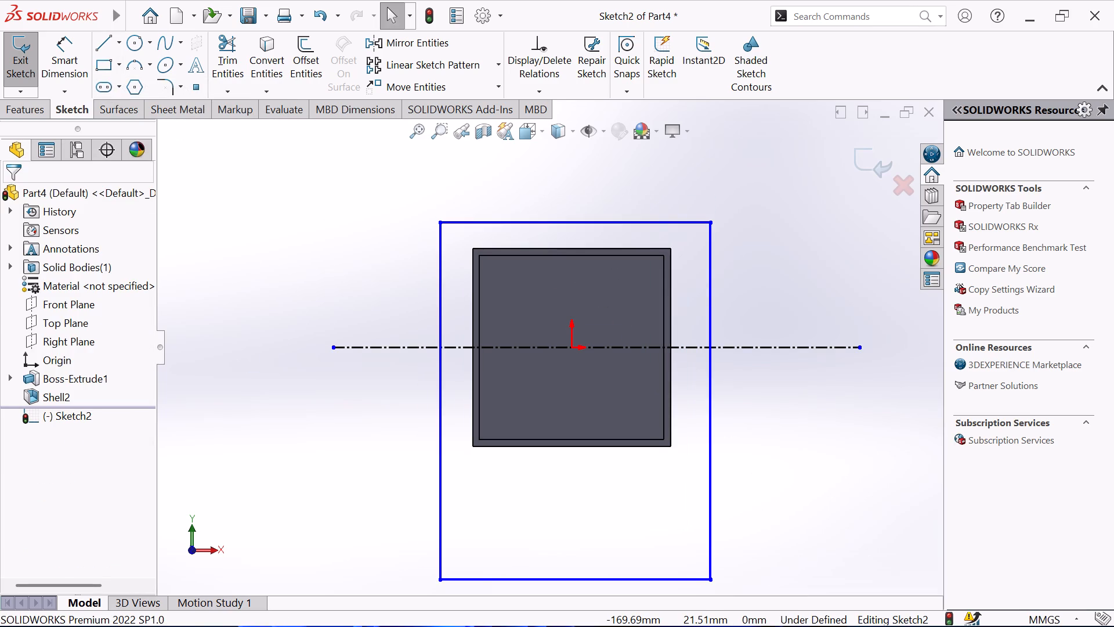
Sketch a vertical centerline through the origin, from above the rectangle to just above its bottom edge.
click(119, 39)
click(109, 80)
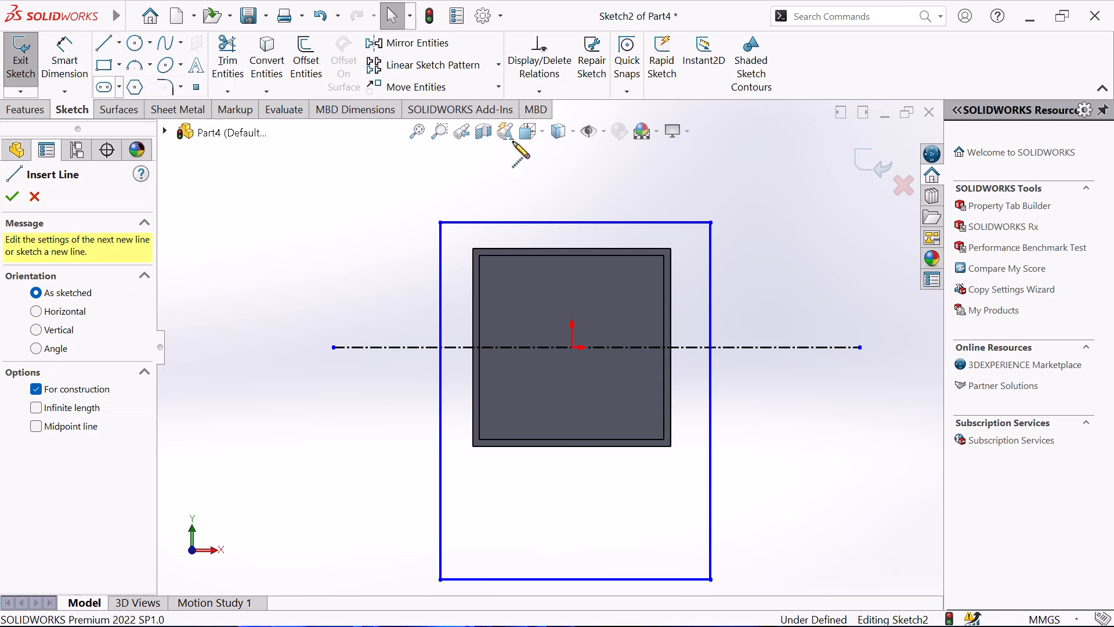
click(571, 157)
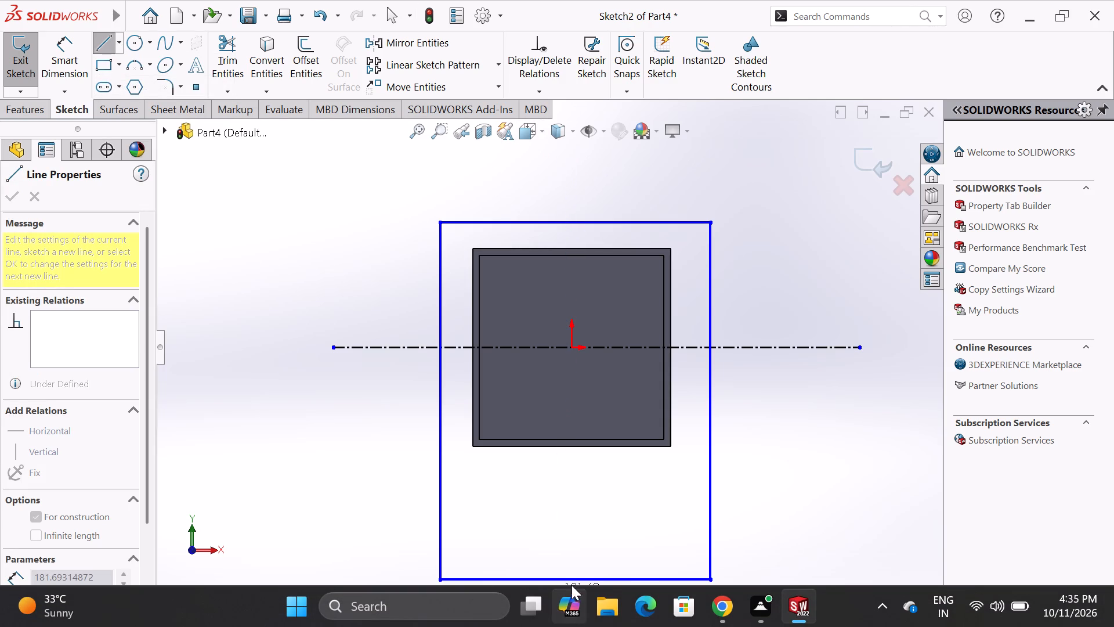
click(574, 571)
right_click(854, 453)
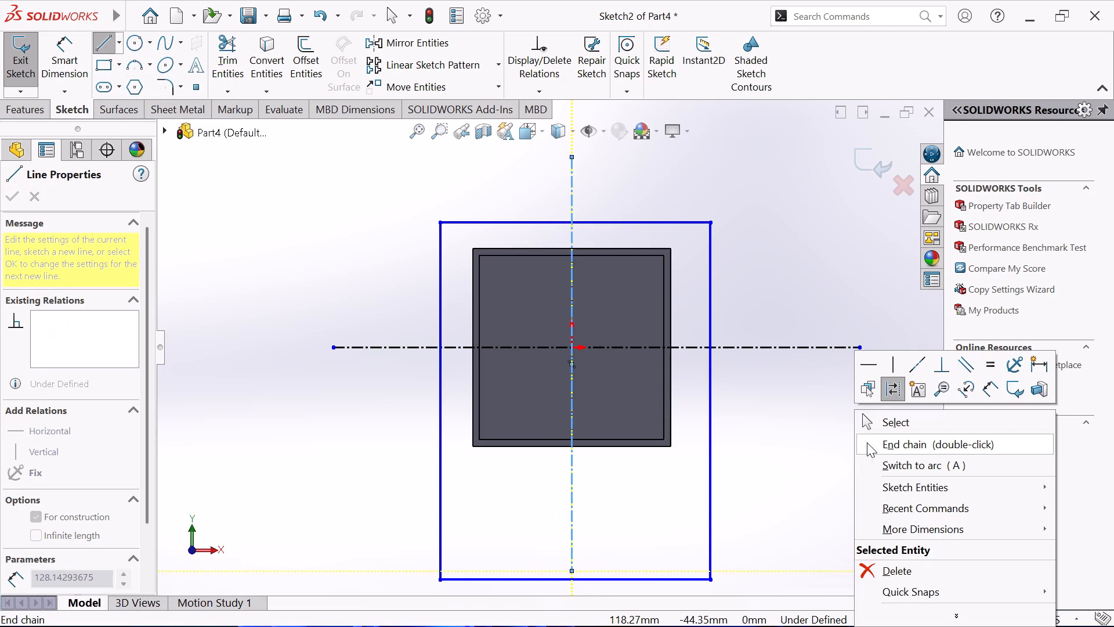
click(881, 427)
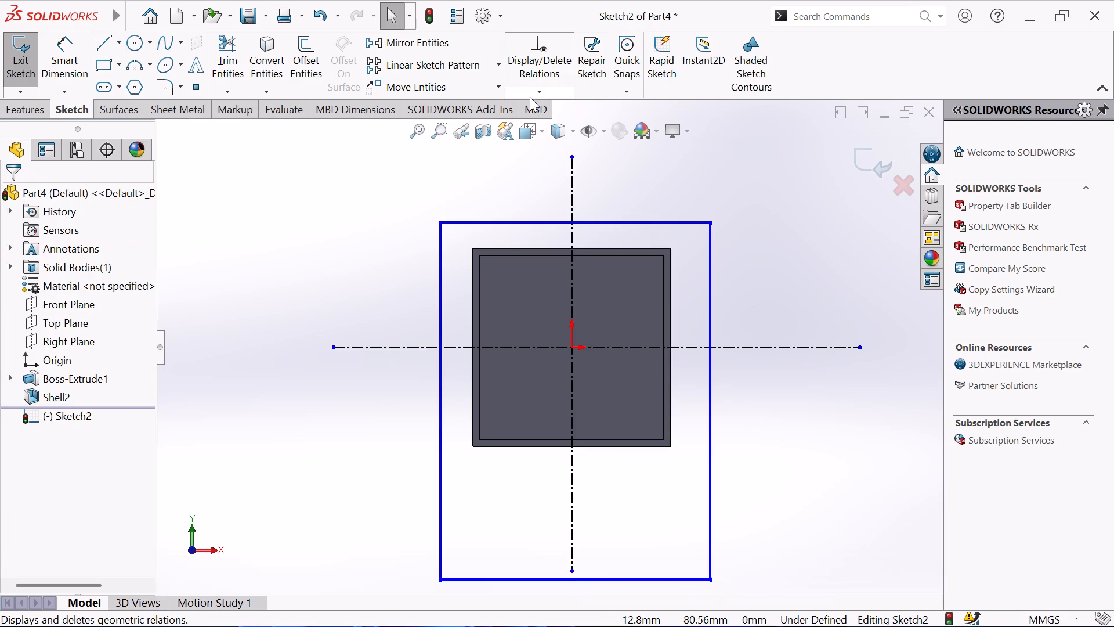
Make the rectangle's two upper corners symmetric about the vertical centerline.
click(530, 97)
click(568, 132)
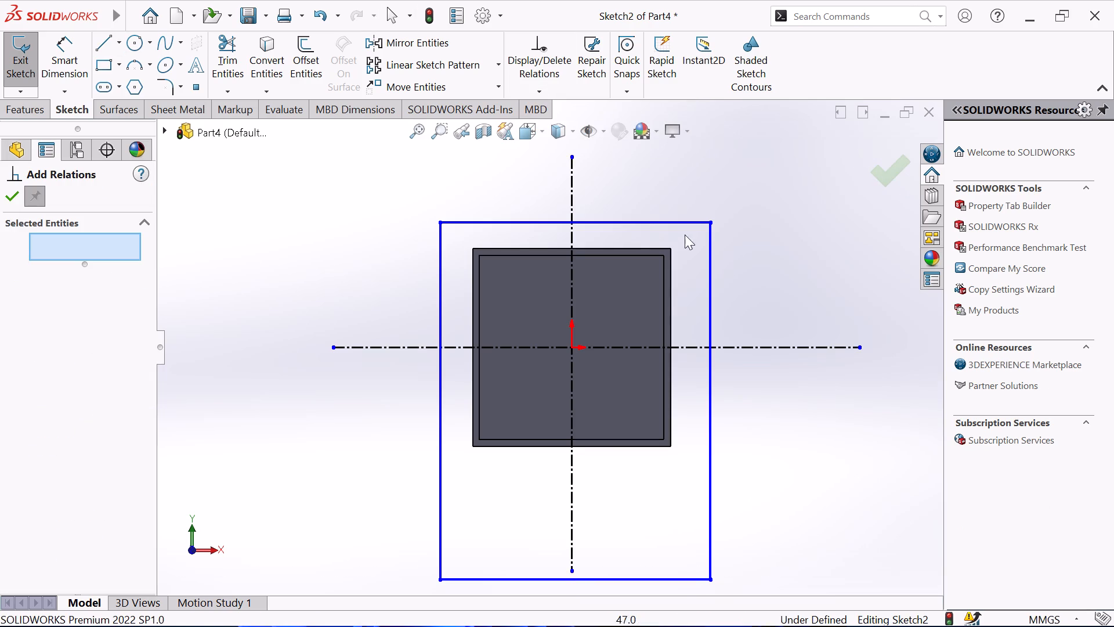
click(710, 221)
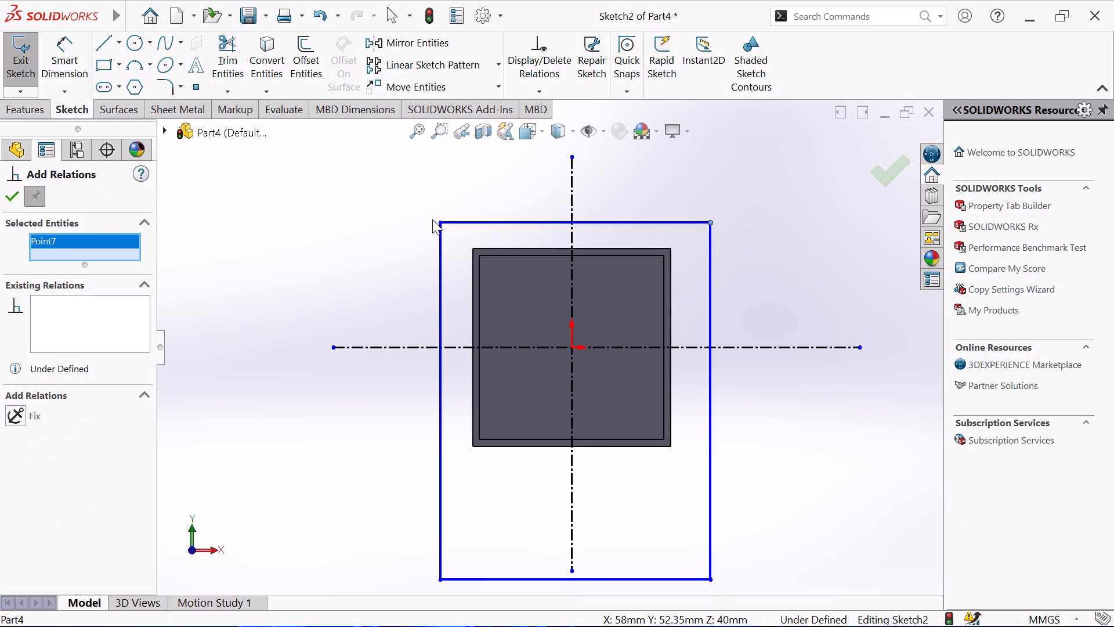
click(438, 221)
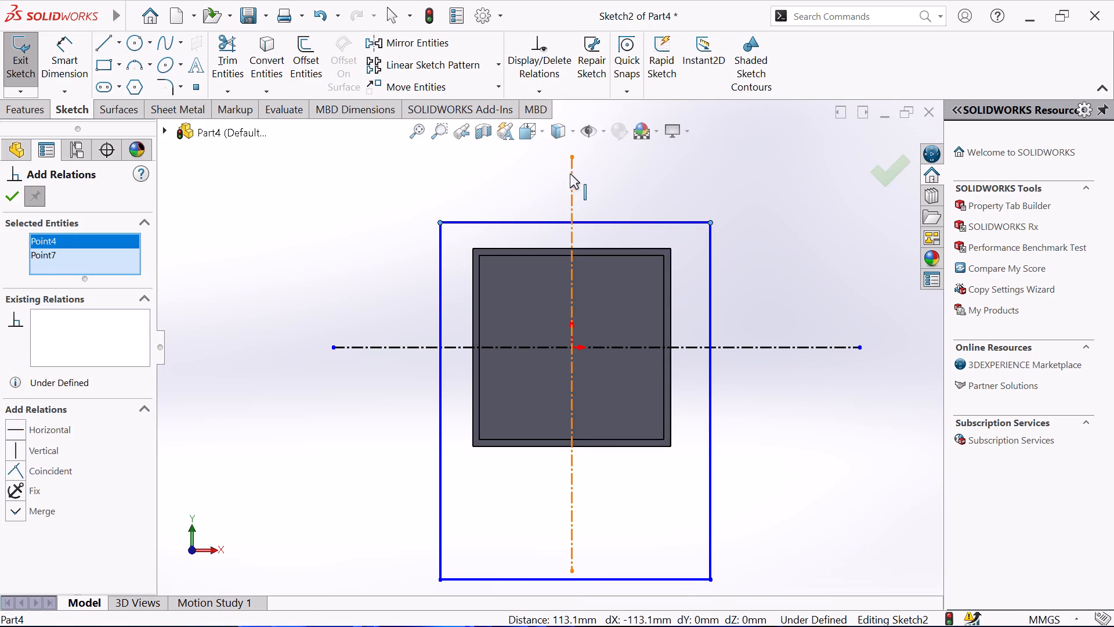
click(571, 174)
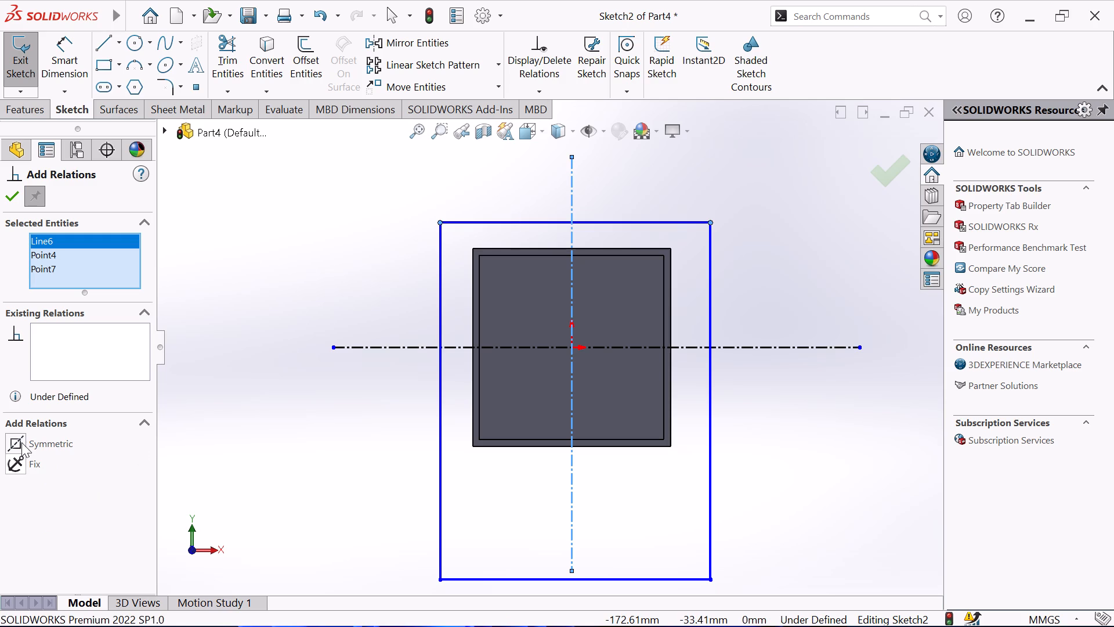
click(17, 437)
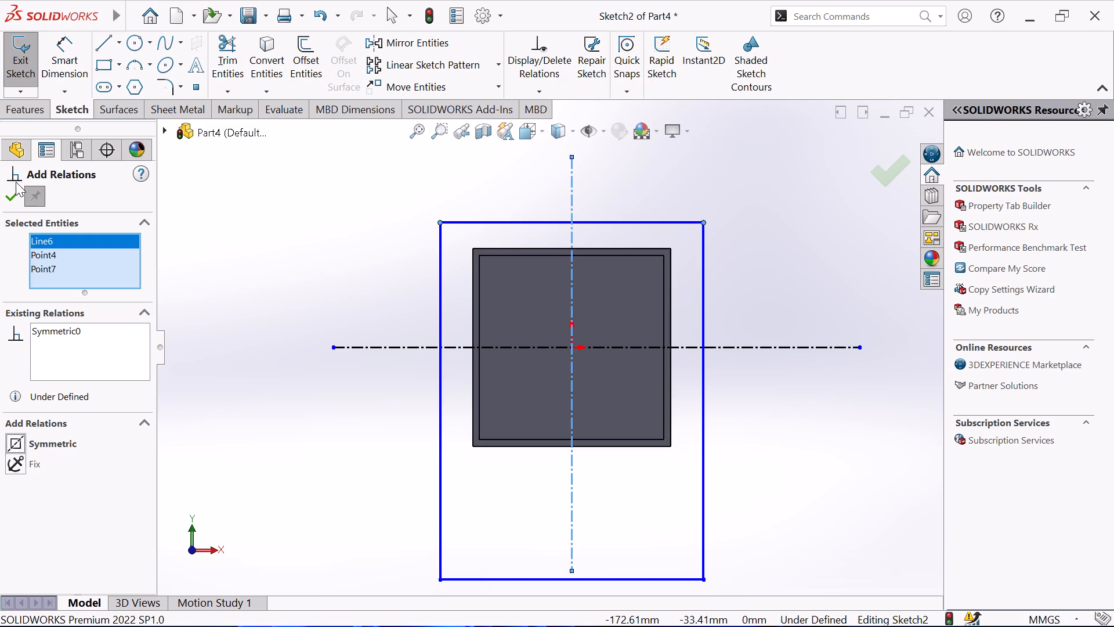
click(13, 199)
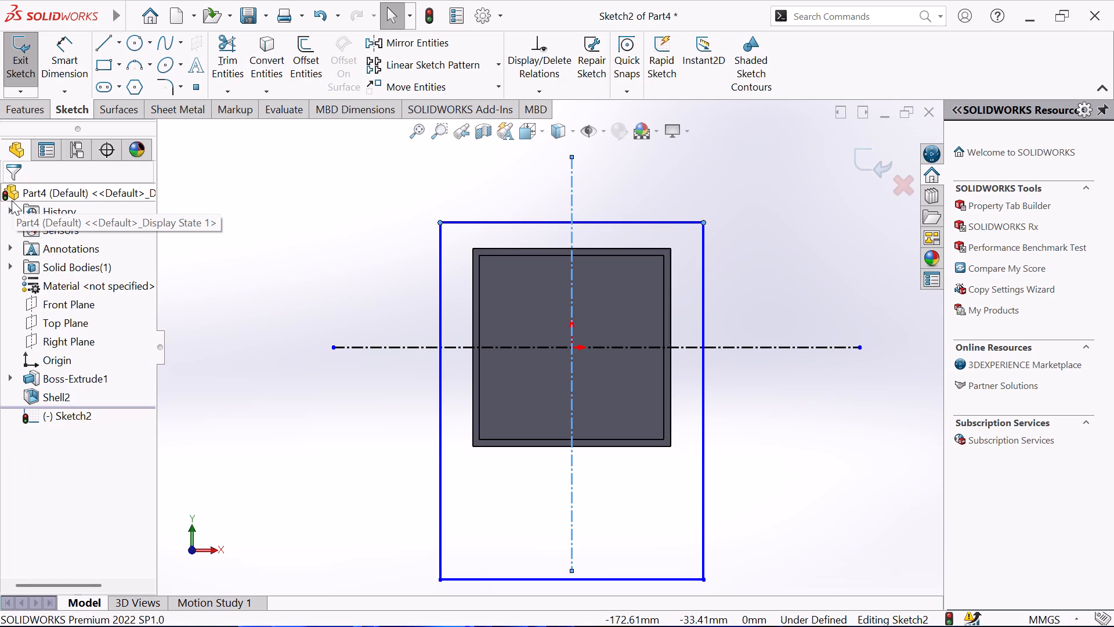
Dimension the rectangle's height between its two left corners and set it to 180 mm.
click(68, 57)
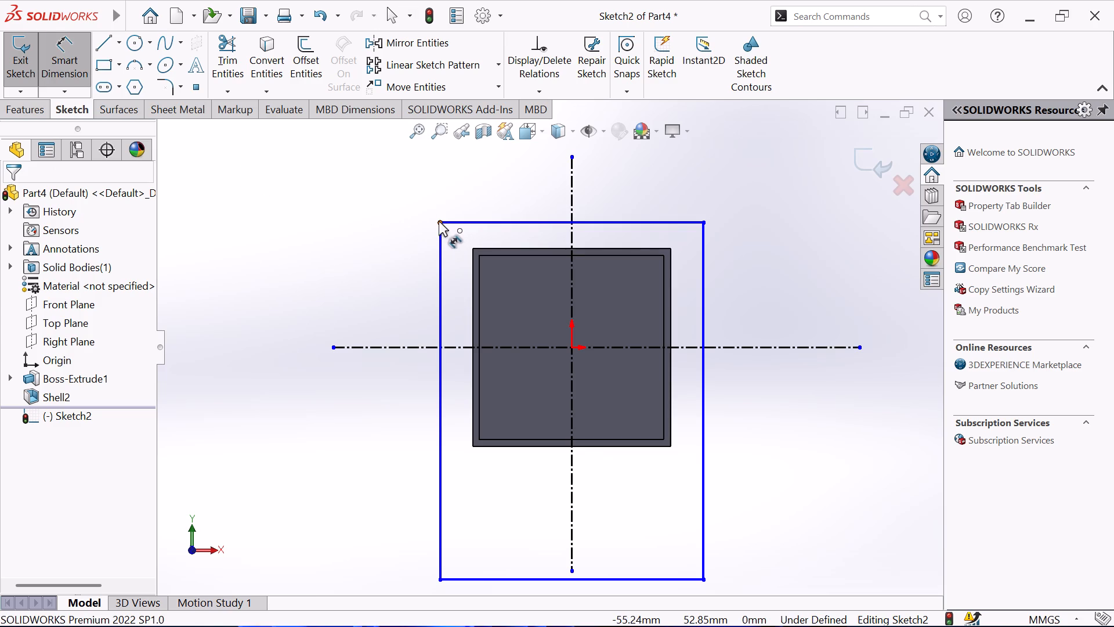
click(439, 221)
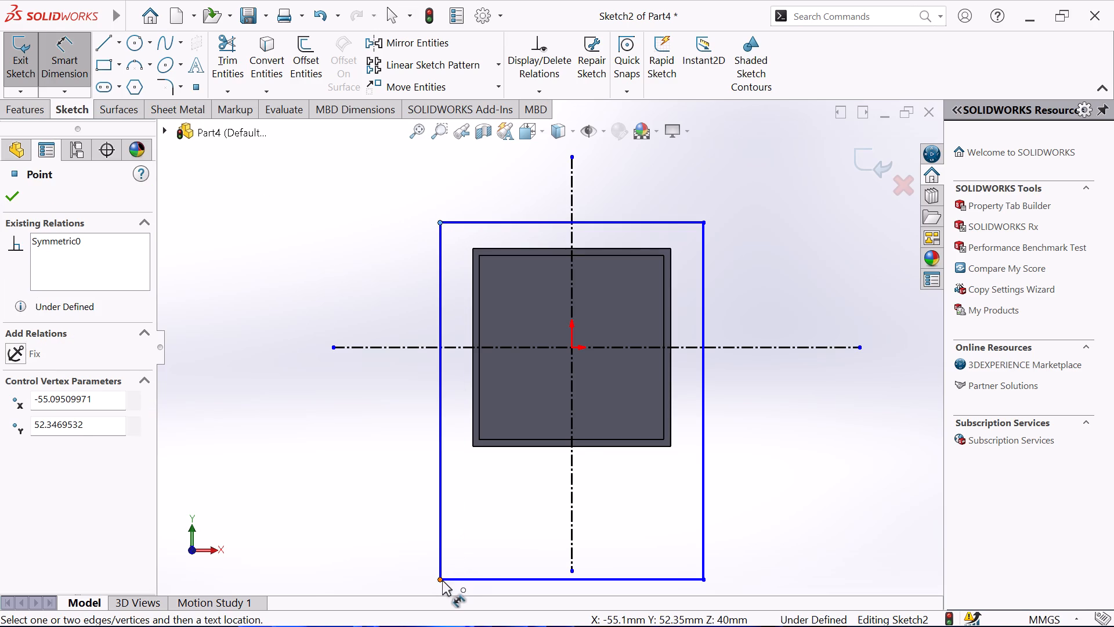
click(439, 581)
click(357, 414)
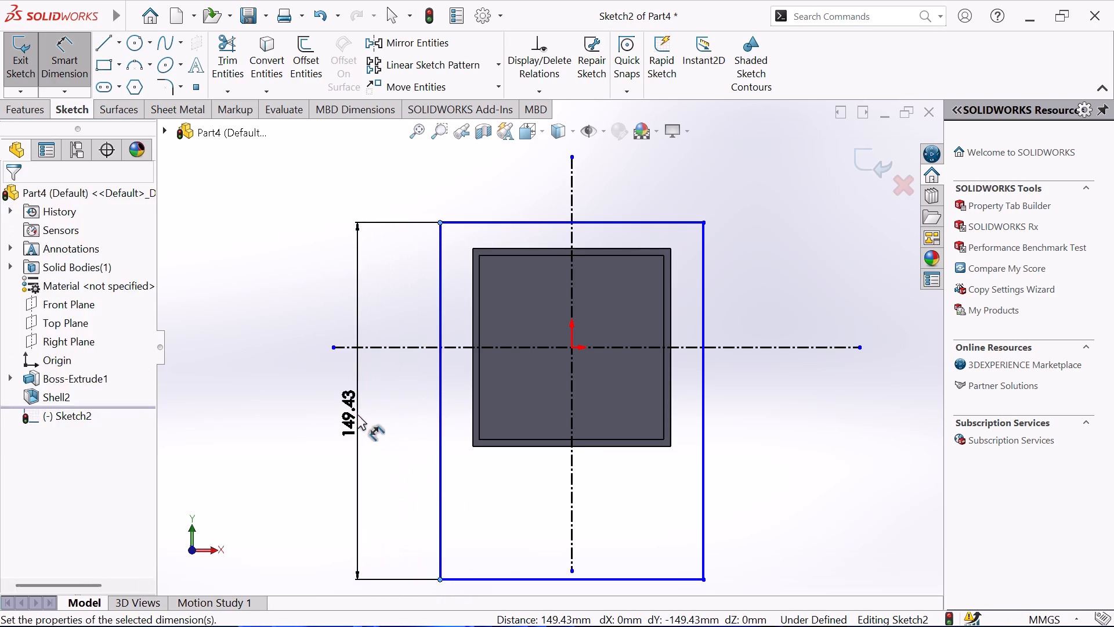
text(180)
key(Return)
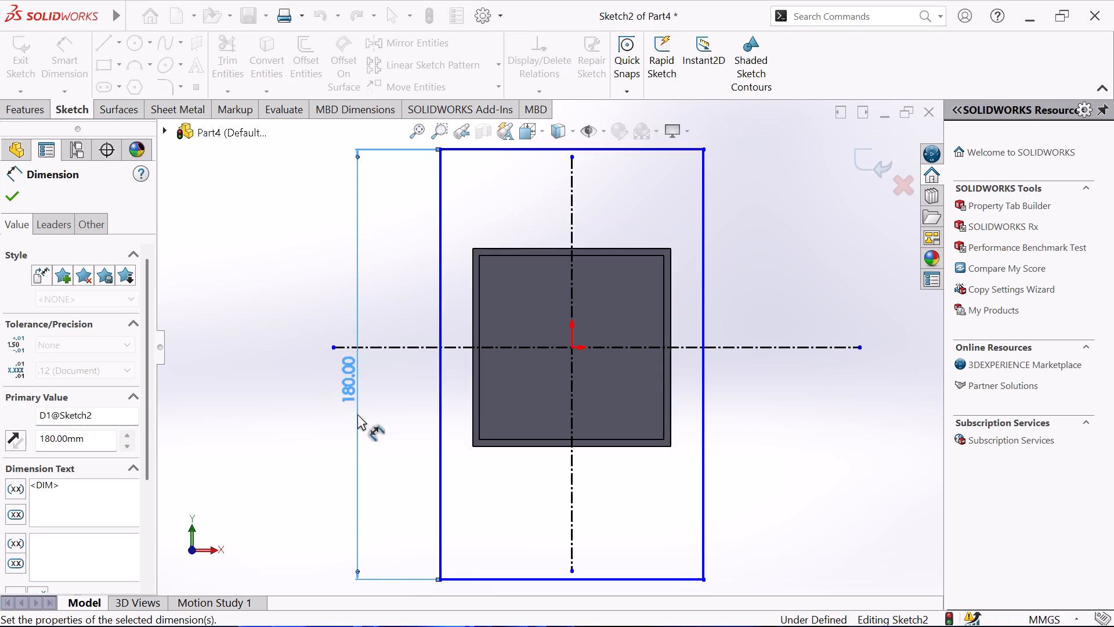
scroll(551, 287, up, 2)
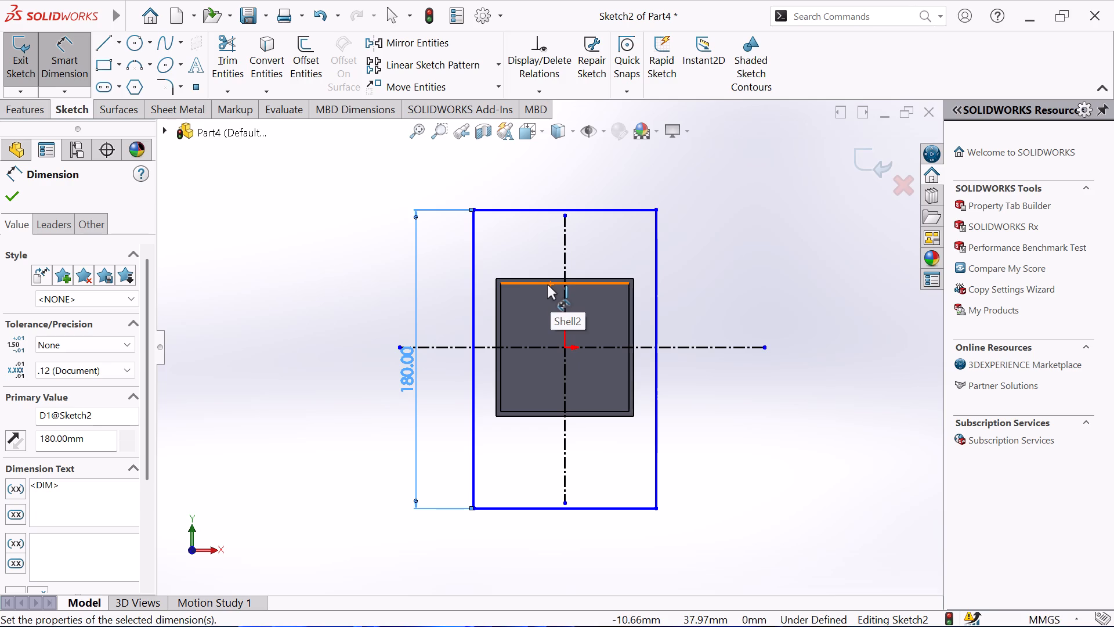
right_click(348, 269)
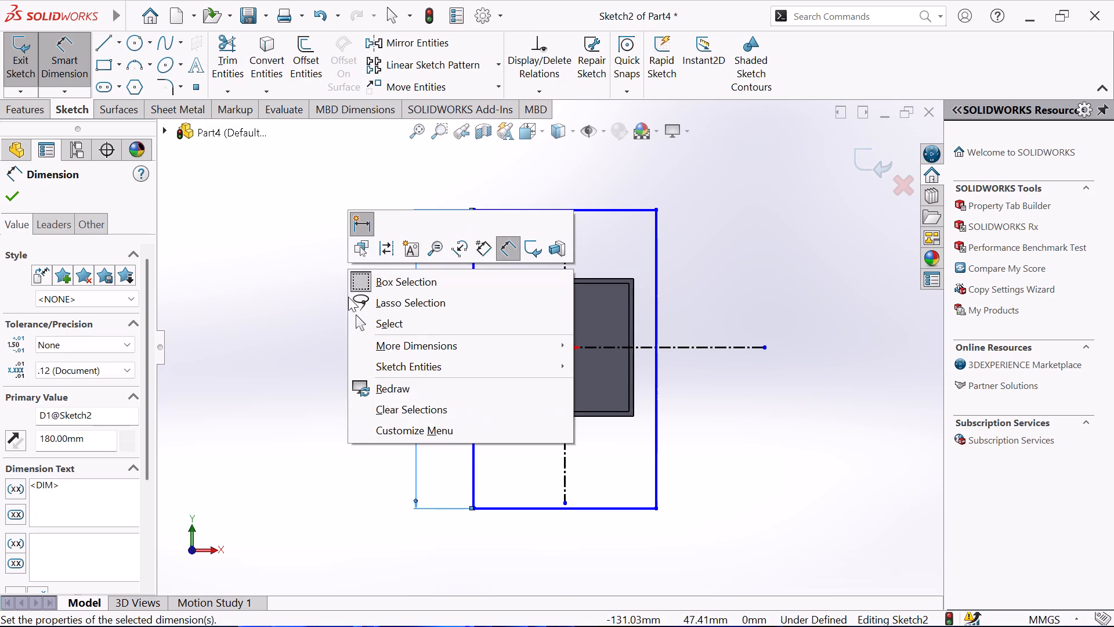
click(377, 325)
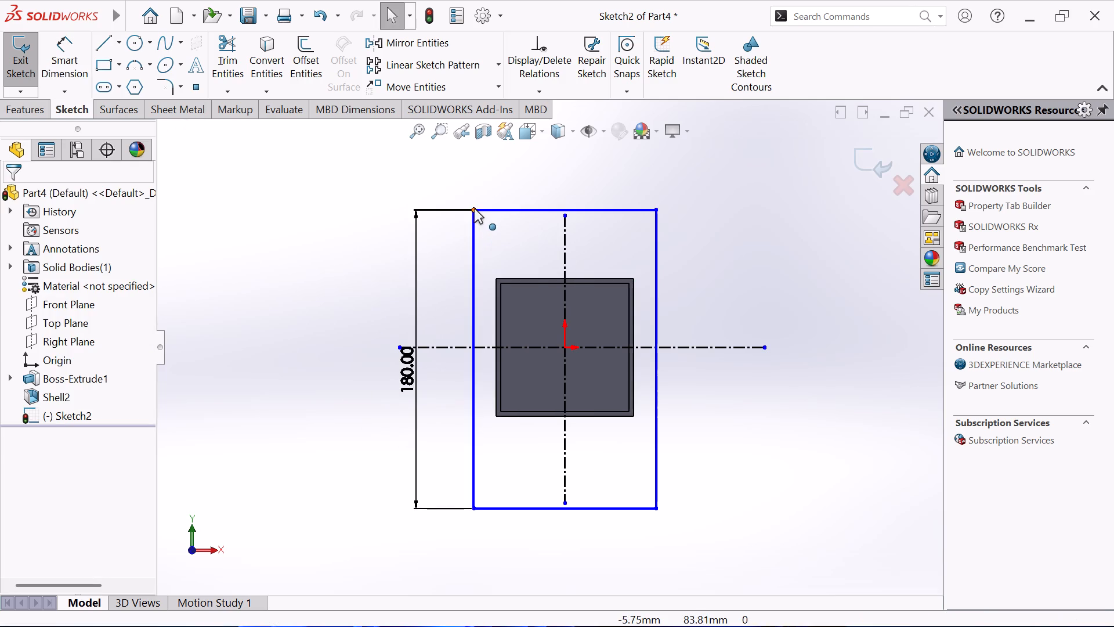
Dimension the vertical distance from the box's top edge to the rectangle's upper left corner and set it to 2.75 mm.
click(474, 208)
click(75, 46)
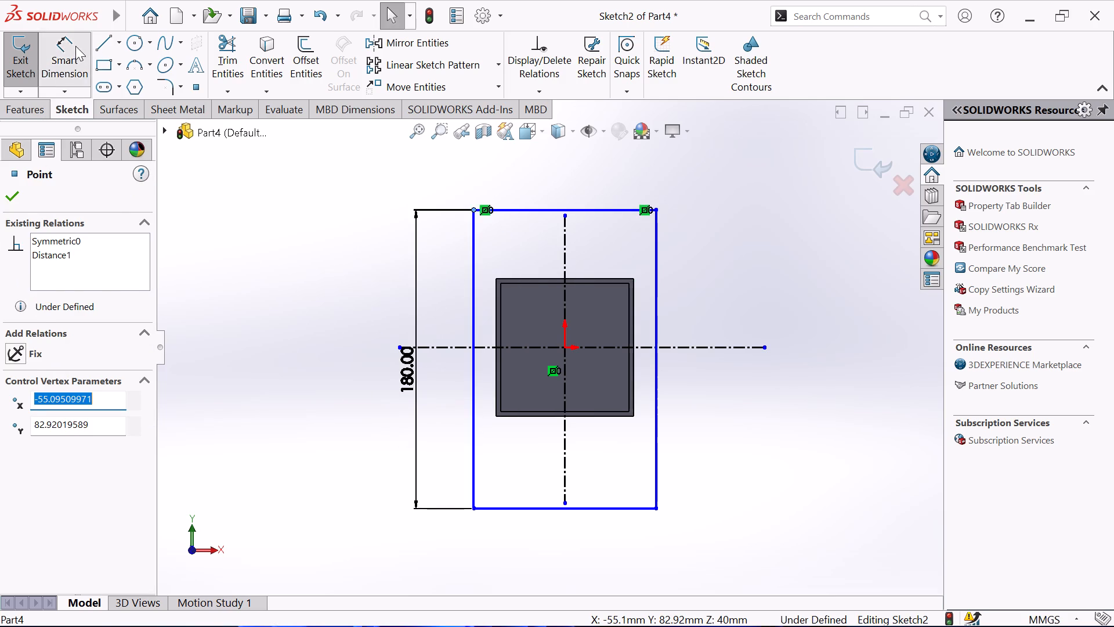
click(503, 277)
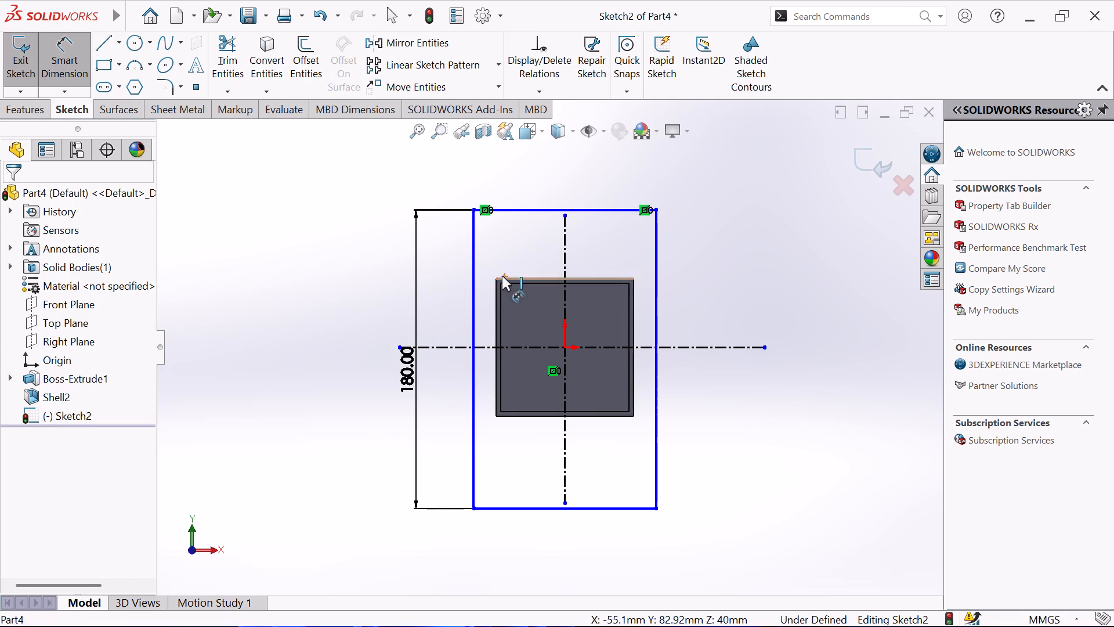
click(472, 211)
click(429, 239)
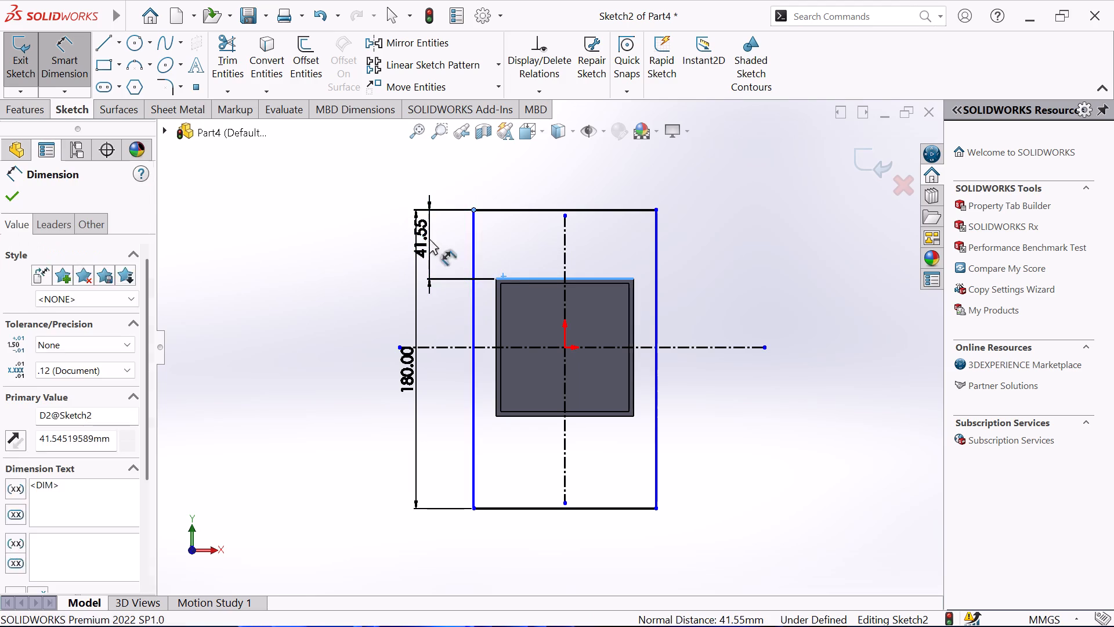
key(2)
text(.75)
key(Return)
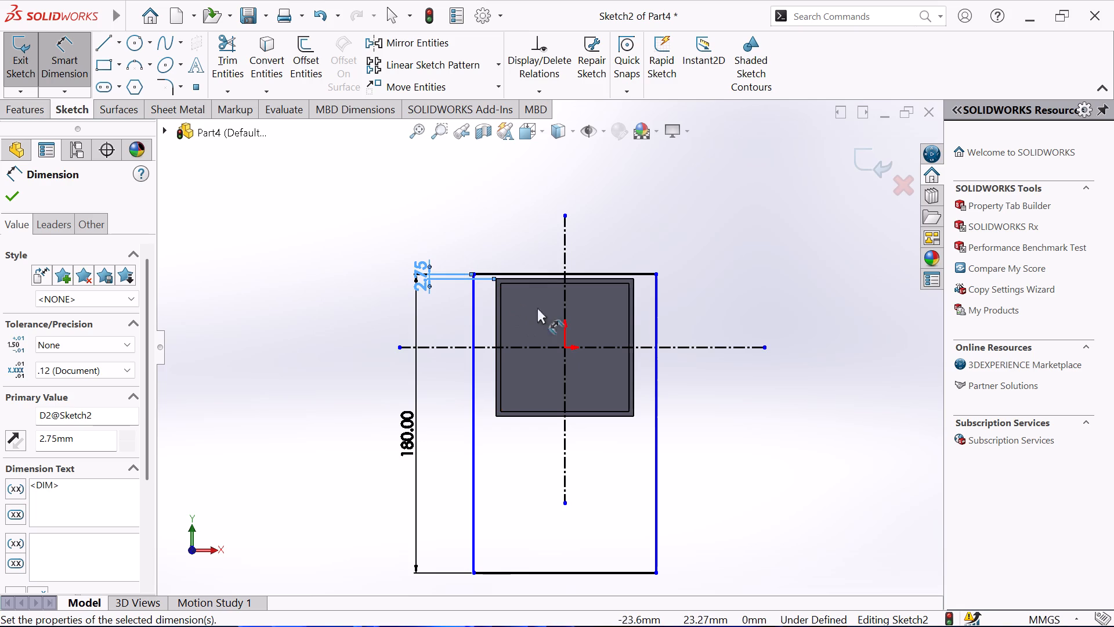
Dimension the rectangle's top edge and set its width to 100 mm.
click(624, 274)
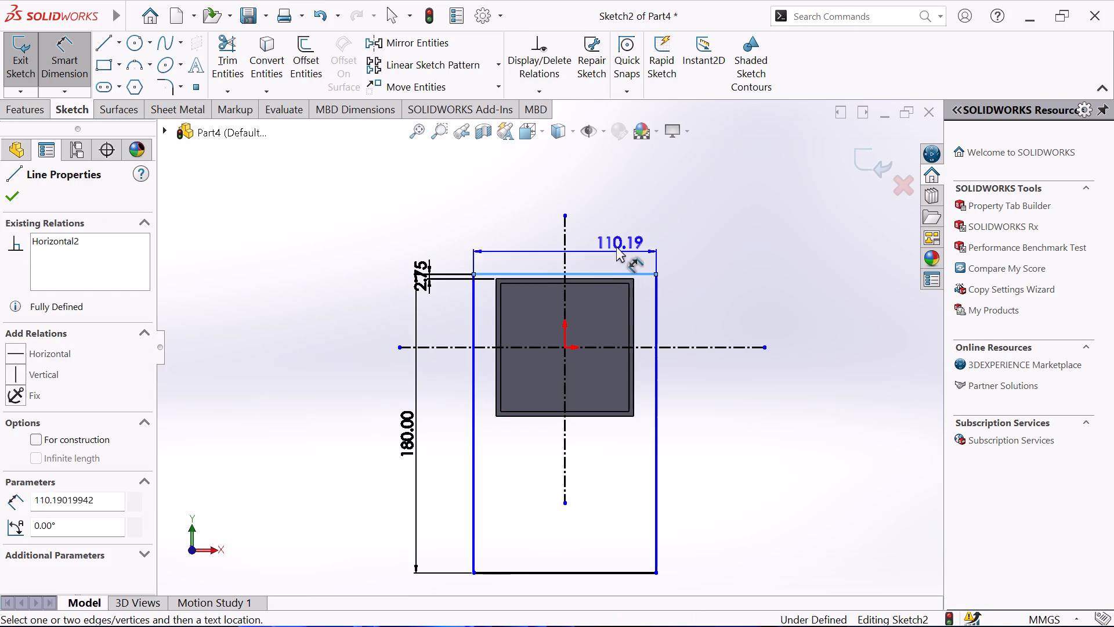
click(609, 240)
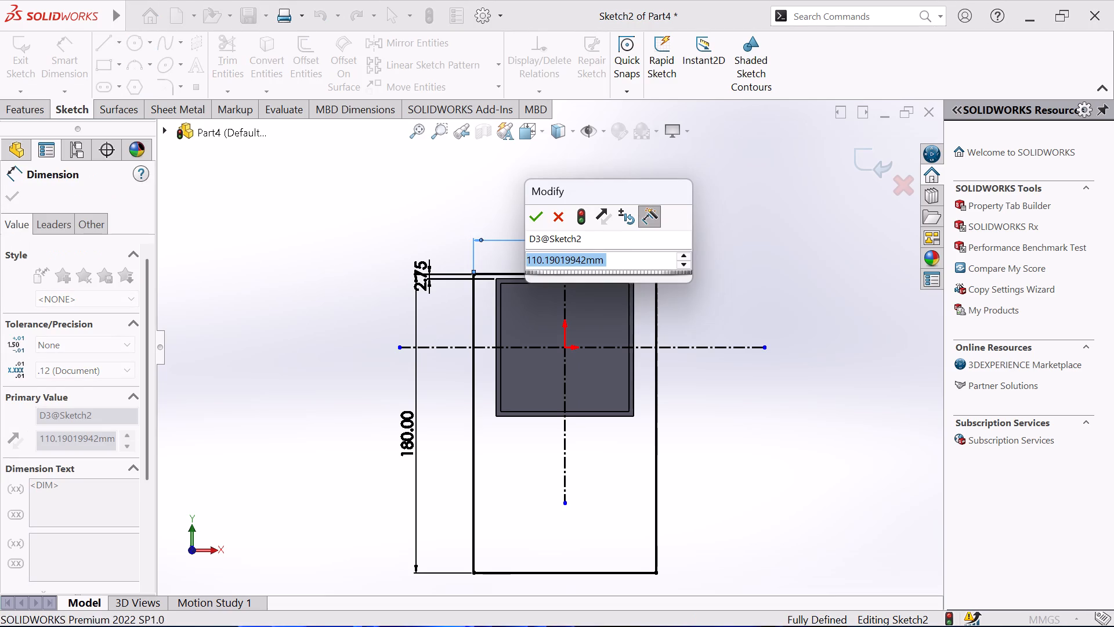
text(100)
key(Return)
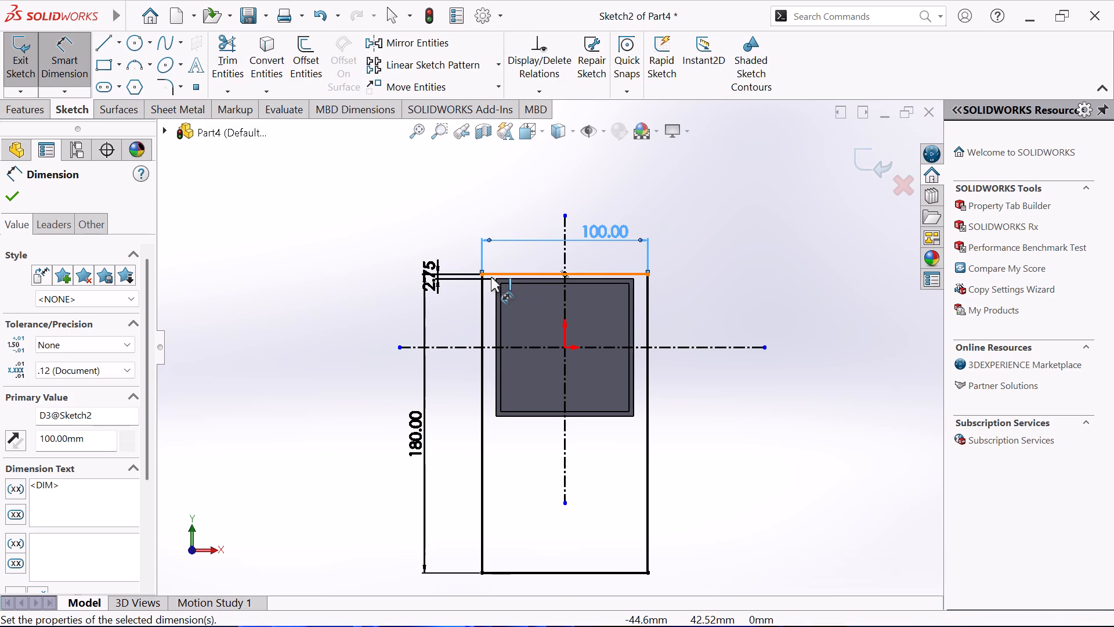
click(8, 201)
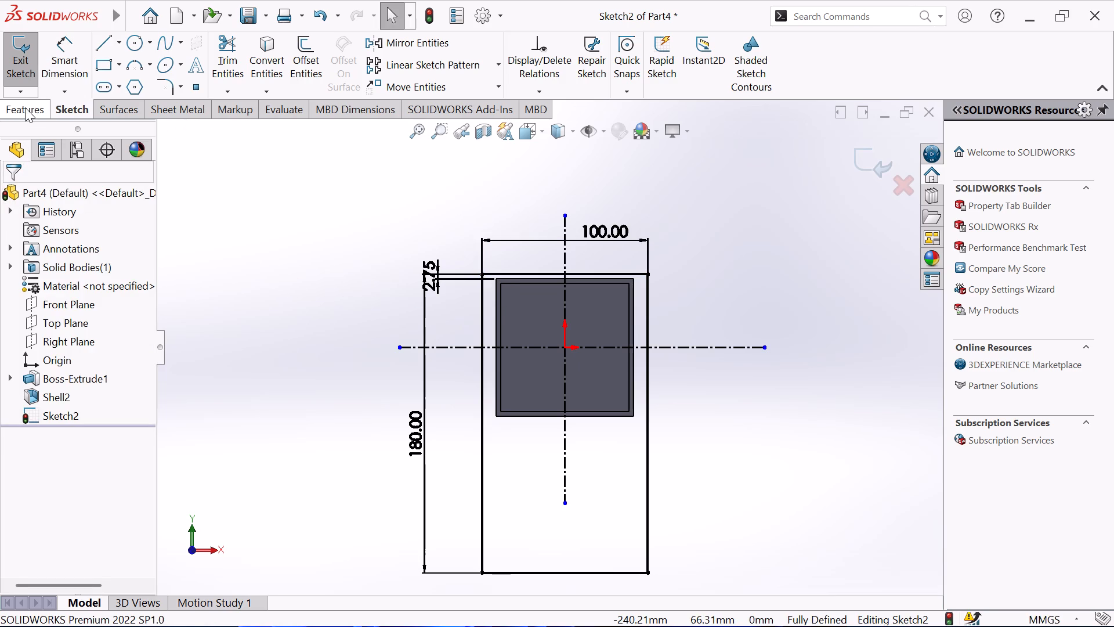
Extrude the rectangle as a Blind boss 1 mm deep, away from the box and merged with it.
click(25, 107)
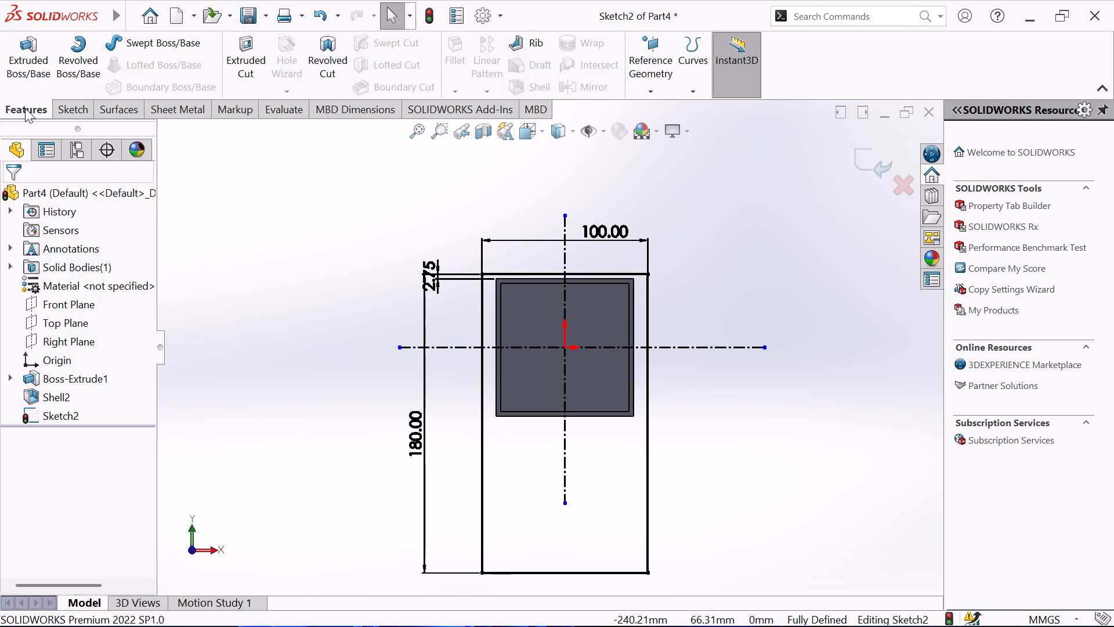
click(41, 73)
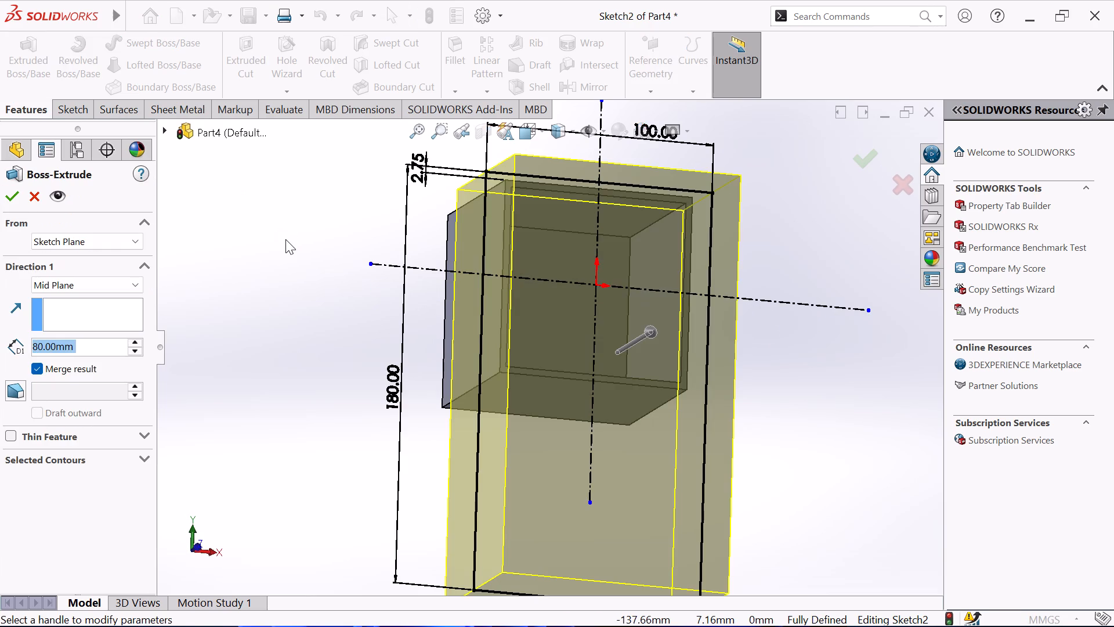
middle_drag(285, 239, 314, 261)
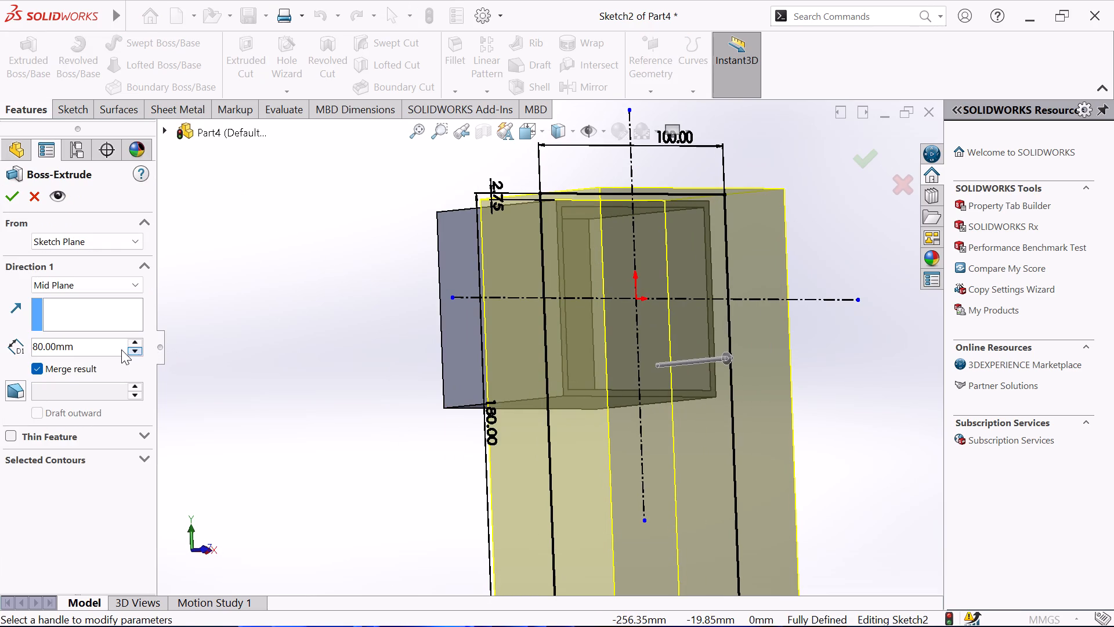
click(140, 290)
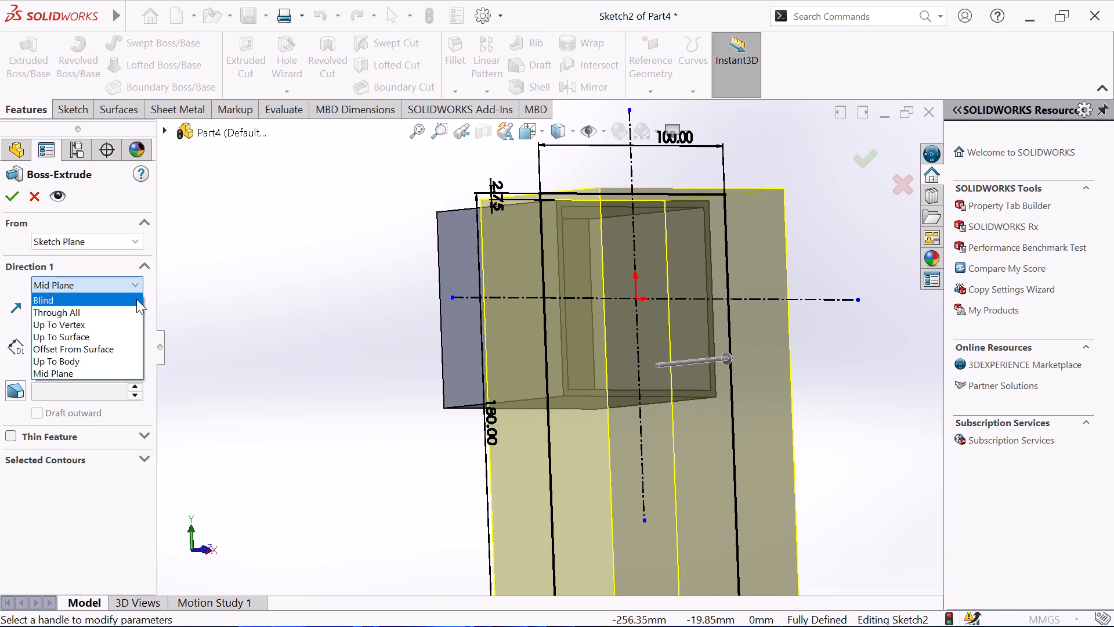
click(136, 299)
double_click(96, 352)
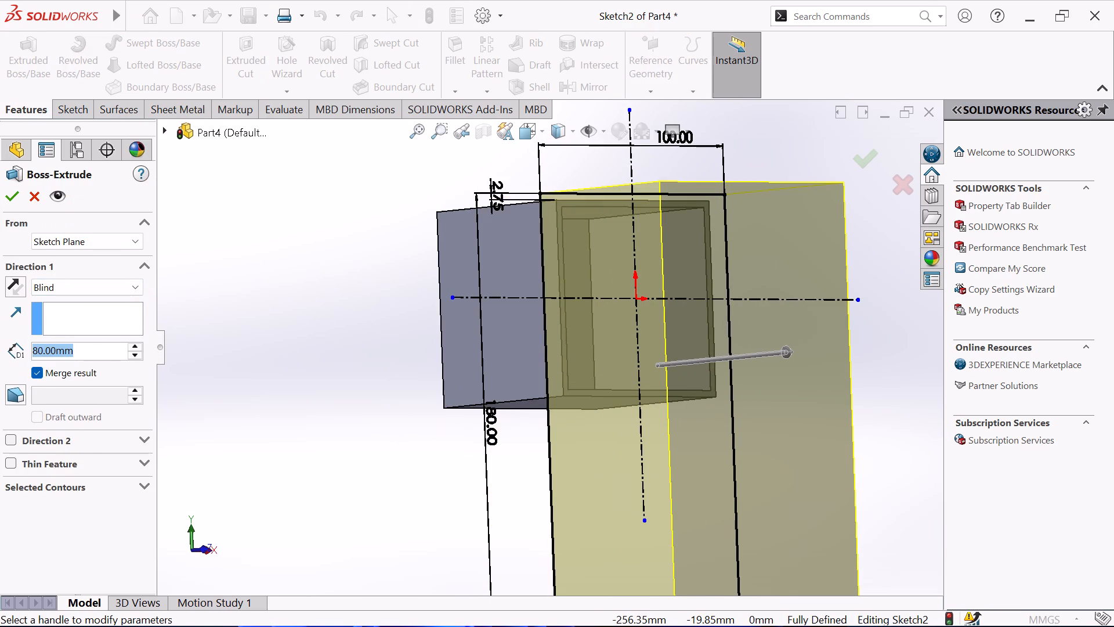
key(1)
click(314, 383)
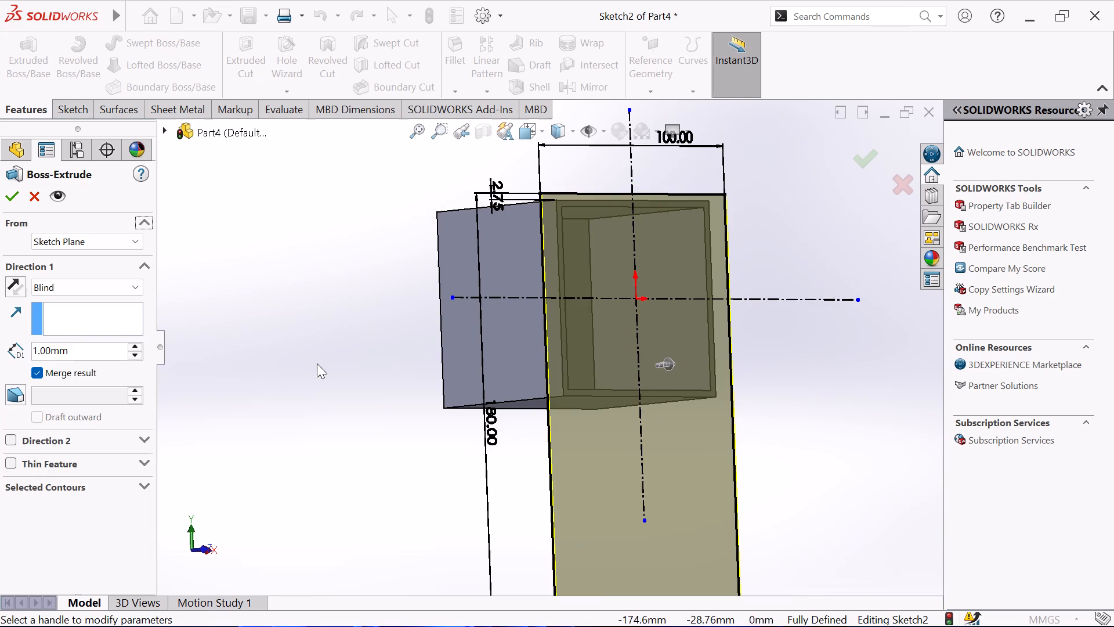
middle_drag(321, 356, 376, 370)
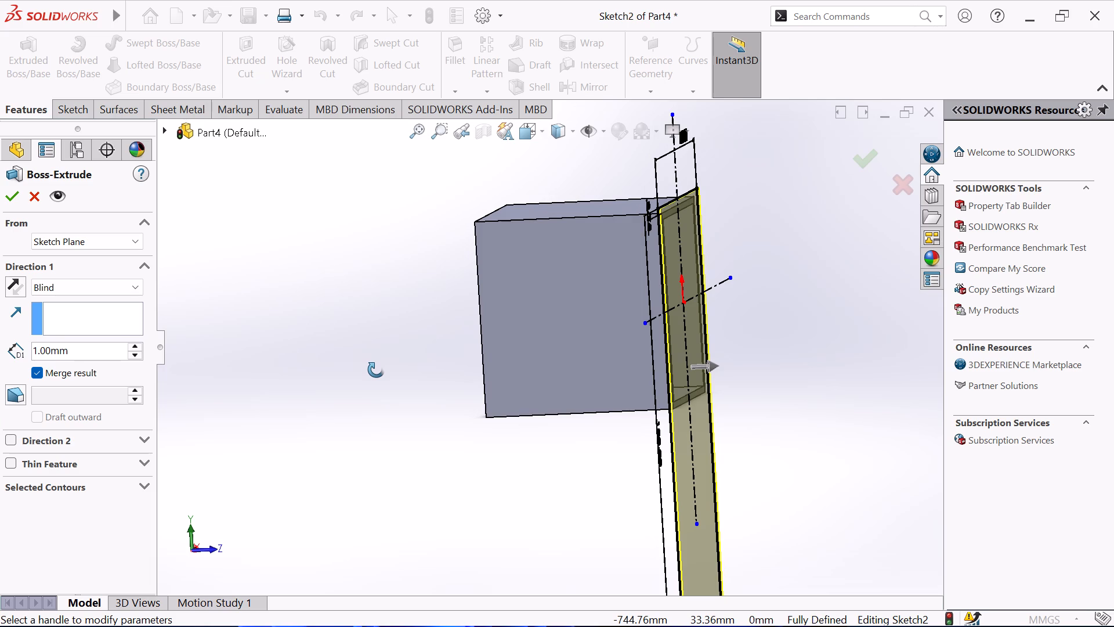
middle_drag(376, 370, 375, 370)
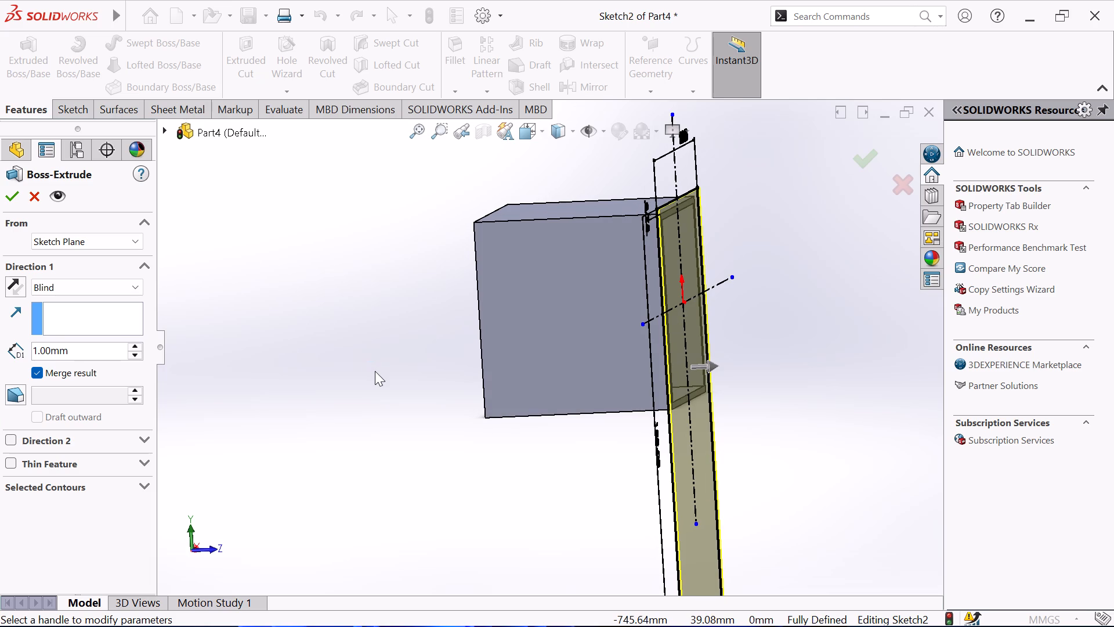
click(12, 202)
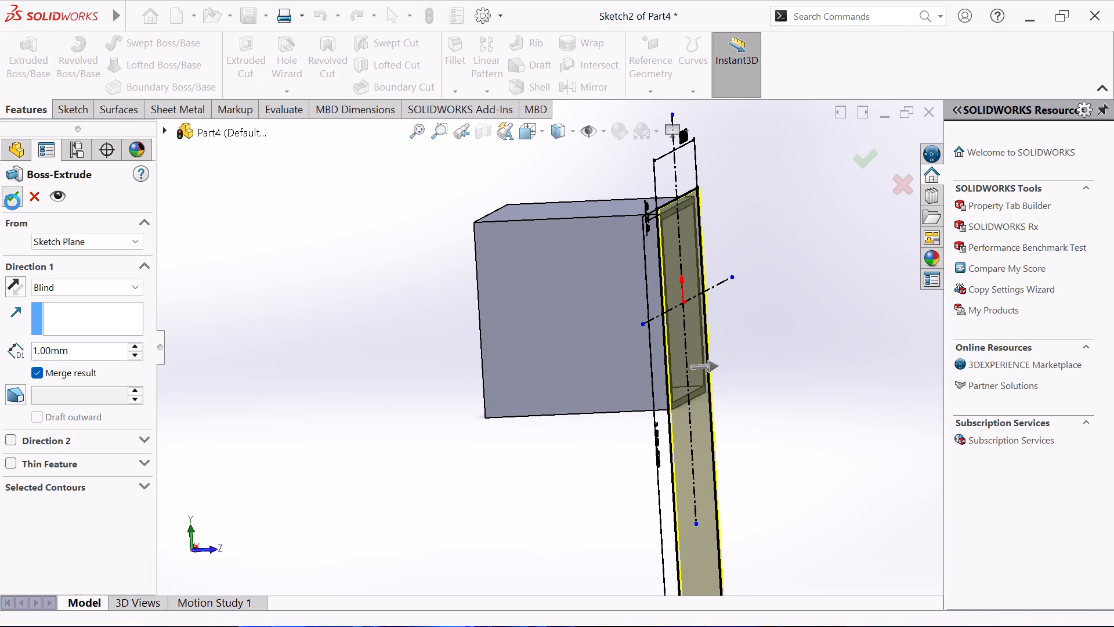
Start a new sketch on the outer face of the thin plate, opposite the box.
middle_drag(419, 322, 324, 283)
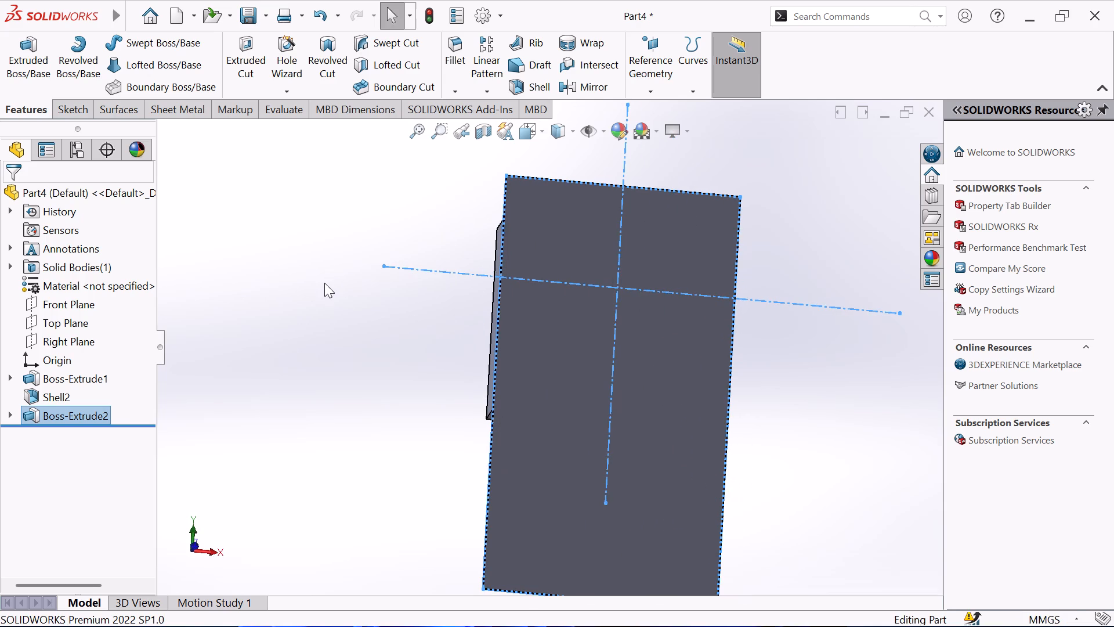
middle_drag(325, 282, 345, 282)
click(345, 282)
middle_drag(374, 280, 392, 307)
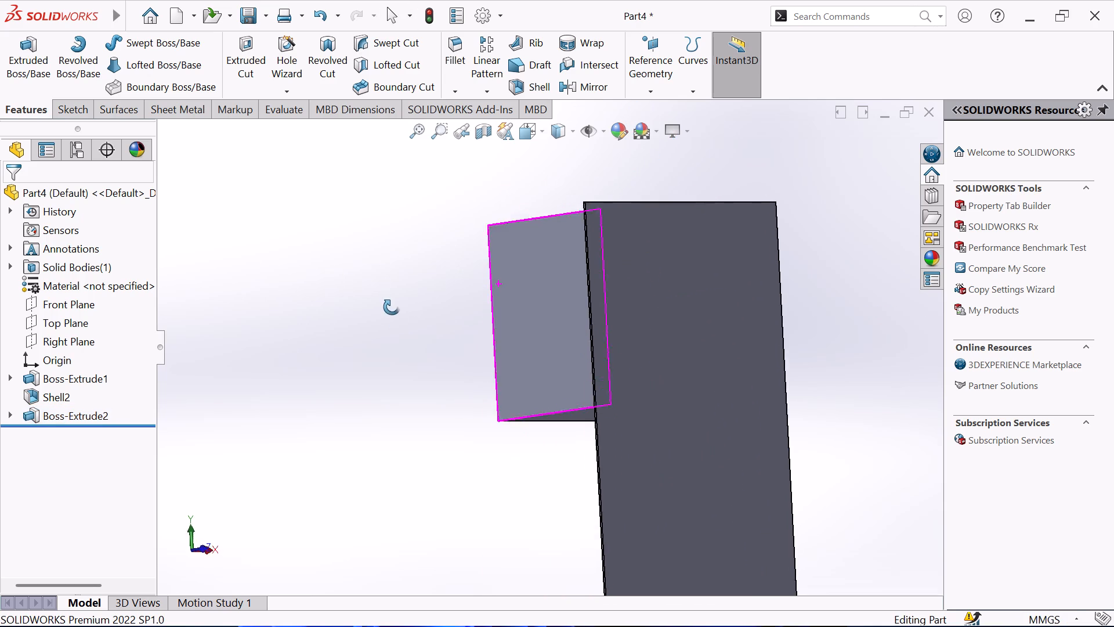
middle_drag(392, 307, 449, 394)
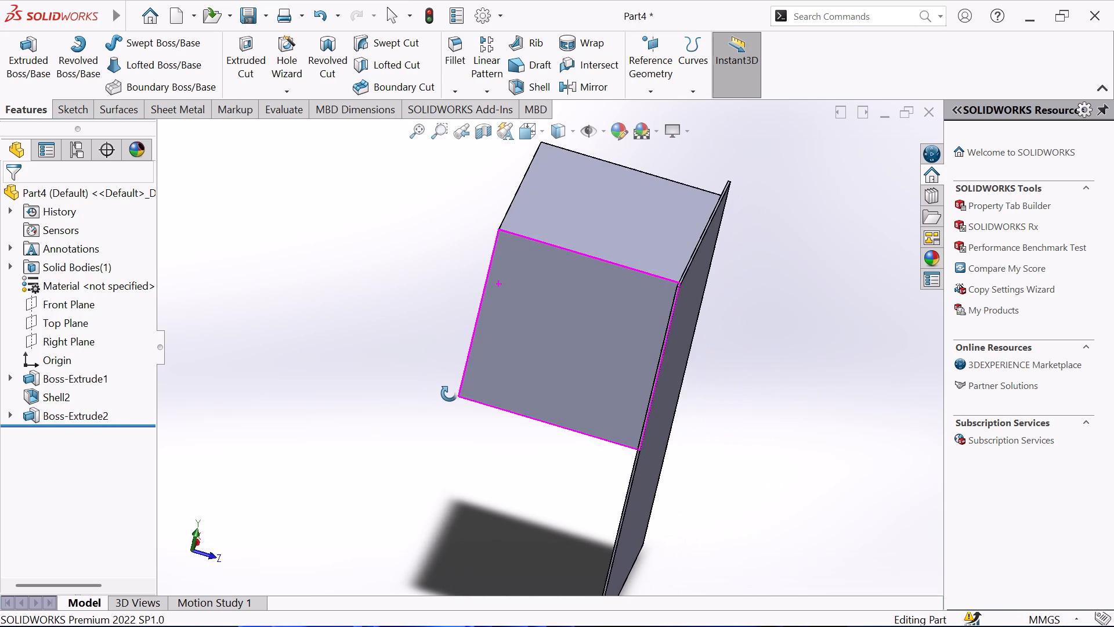
middle_drag(449, 394, 450, 394)
click(669, 338)
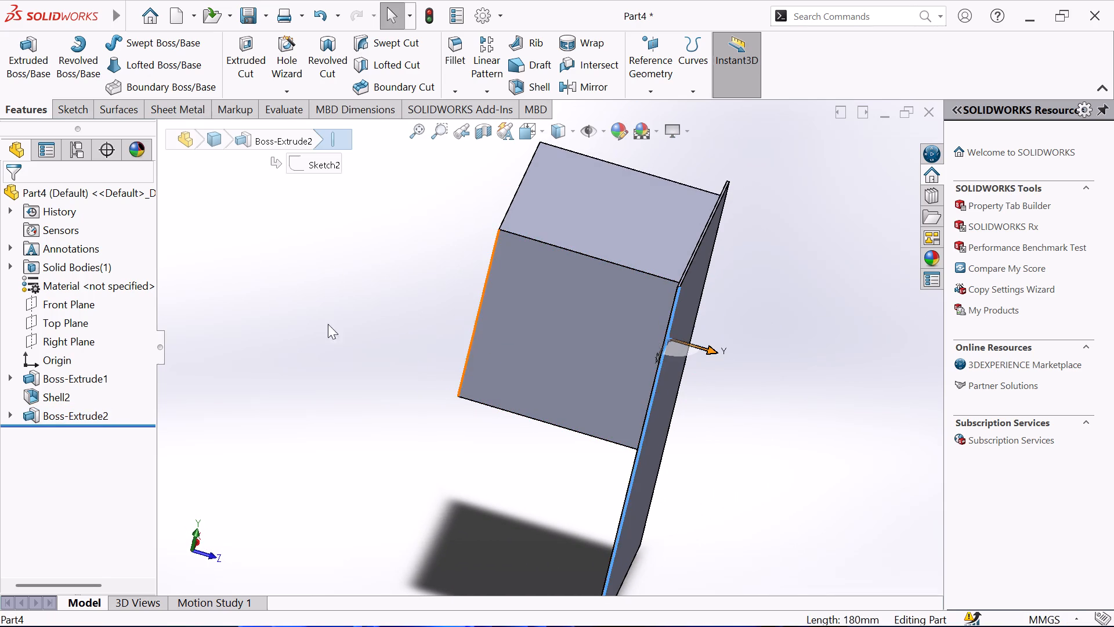
click(293, 317)
middle_drag(380, 312, 305, 221)
click(733, 347)
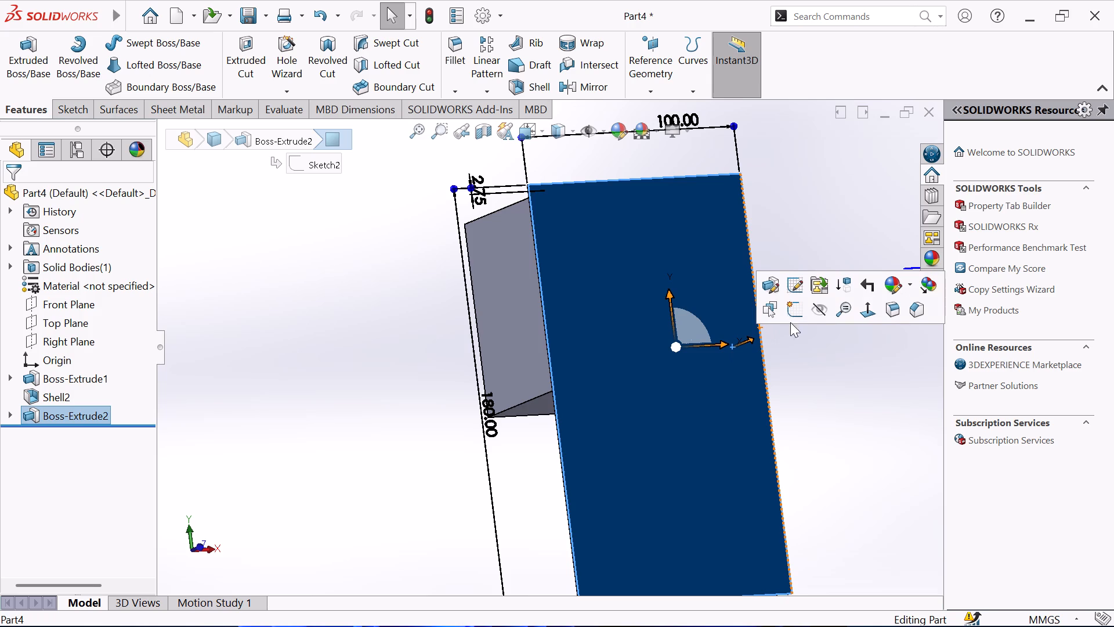
click(797, 313)
click(776, 300)
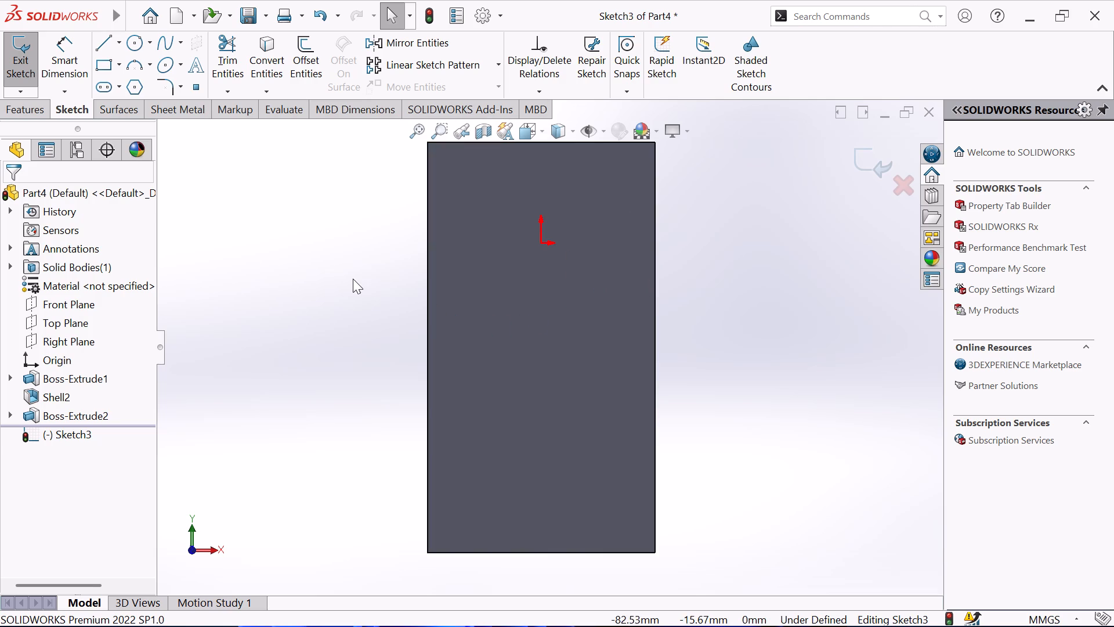
Convert the outline of the box's square back face into the plate sketch.
middle_drag(353, 279, 516, 425)
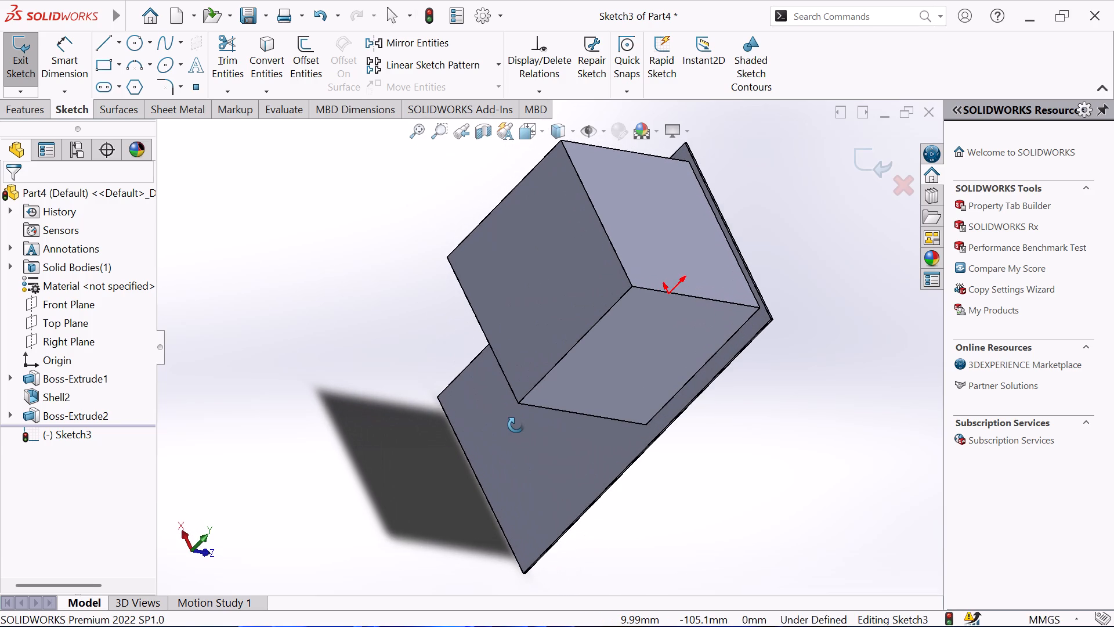
middle_drag(516, 425, 433, 379)
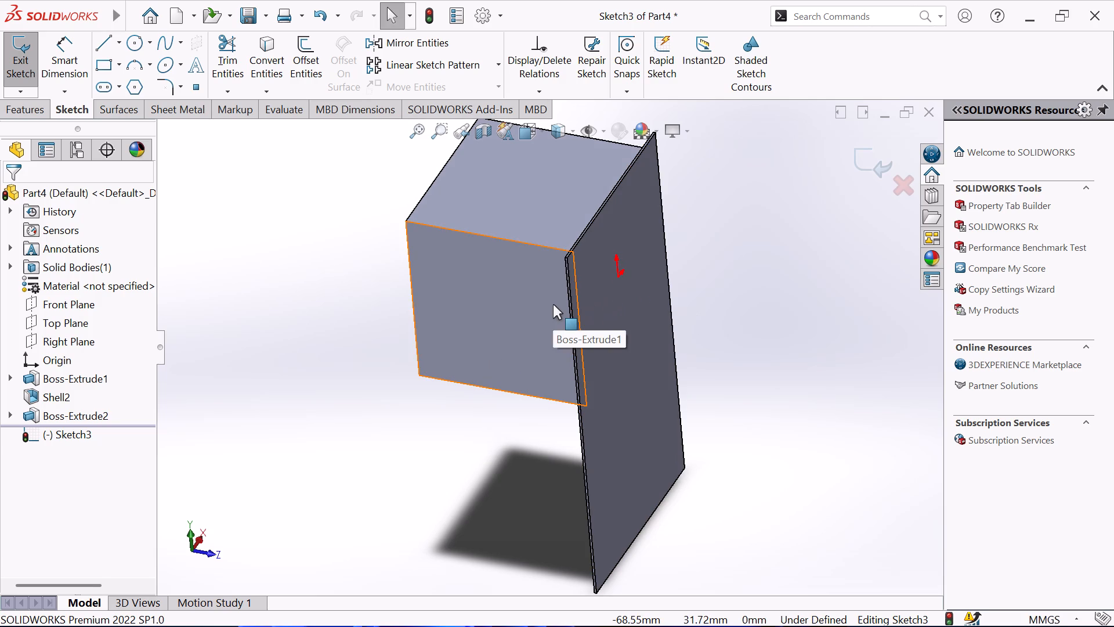
middle_drag(327, 243, 385, 301)
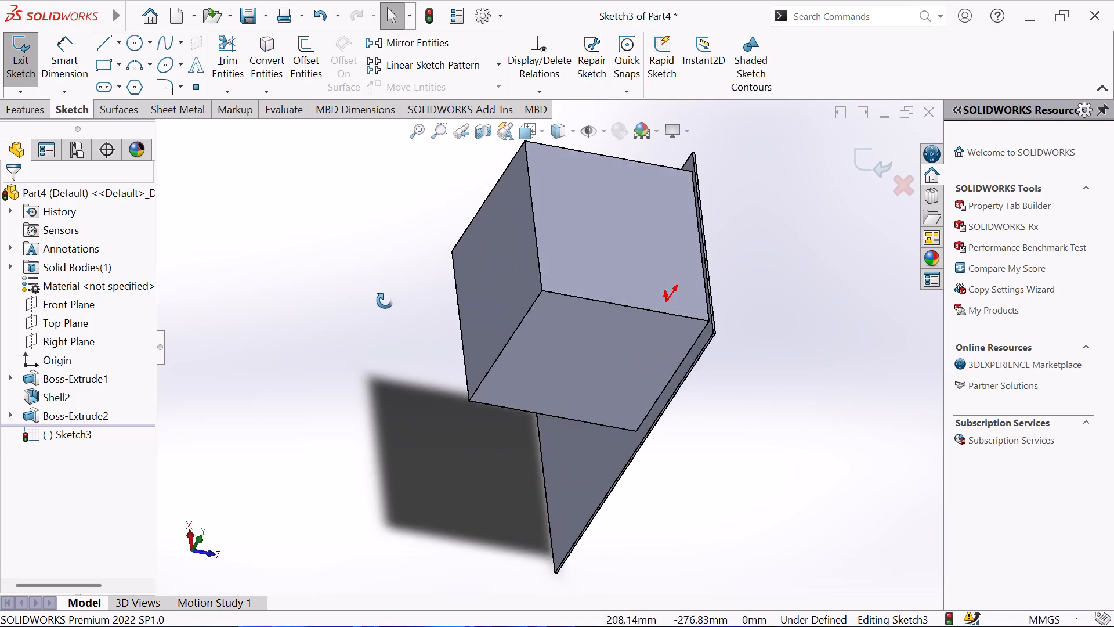
middle_drag(385, 301, 413, 324)
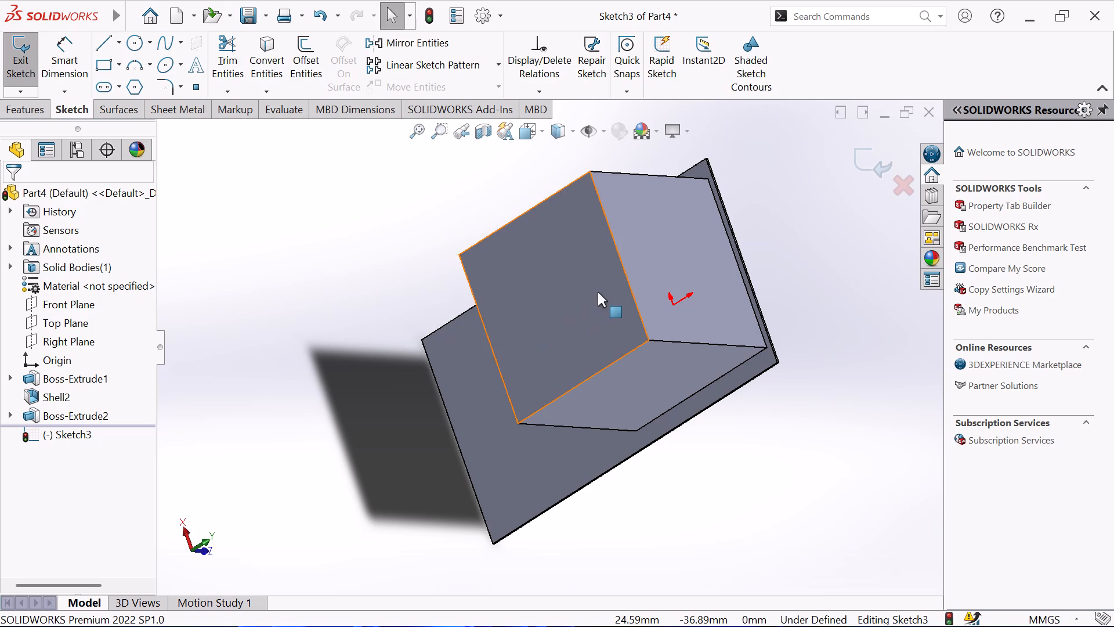
click(598, 292)
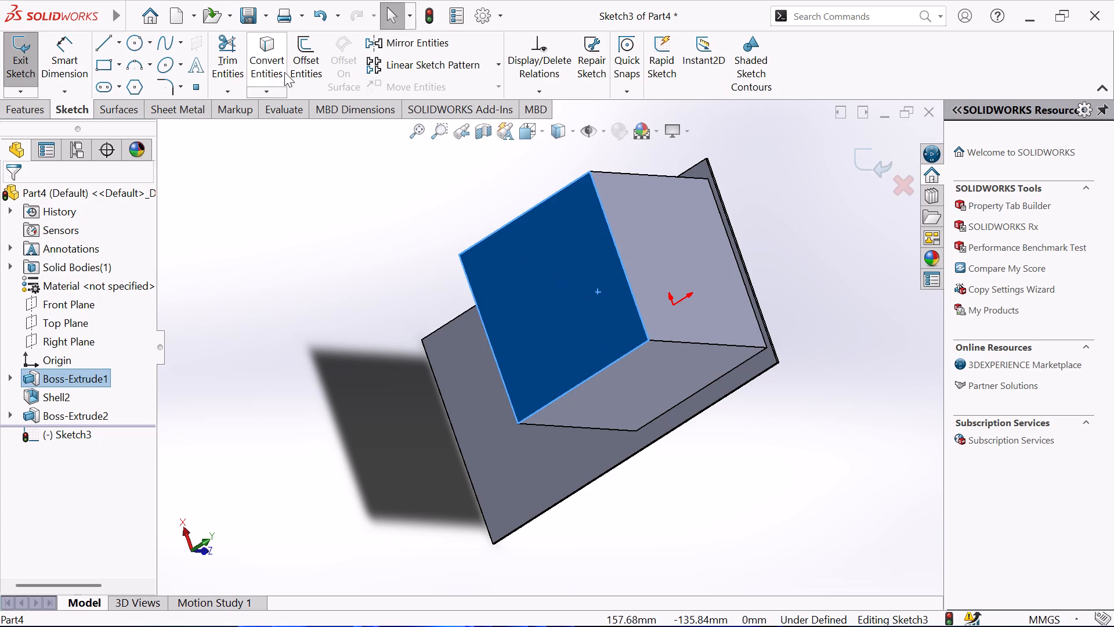
click(276, 65)
Offset the converted square outline 2.75 mm inward as a full chain, in one direction only and with the dimension added.
middle_drag(390, 204, 310, 187)
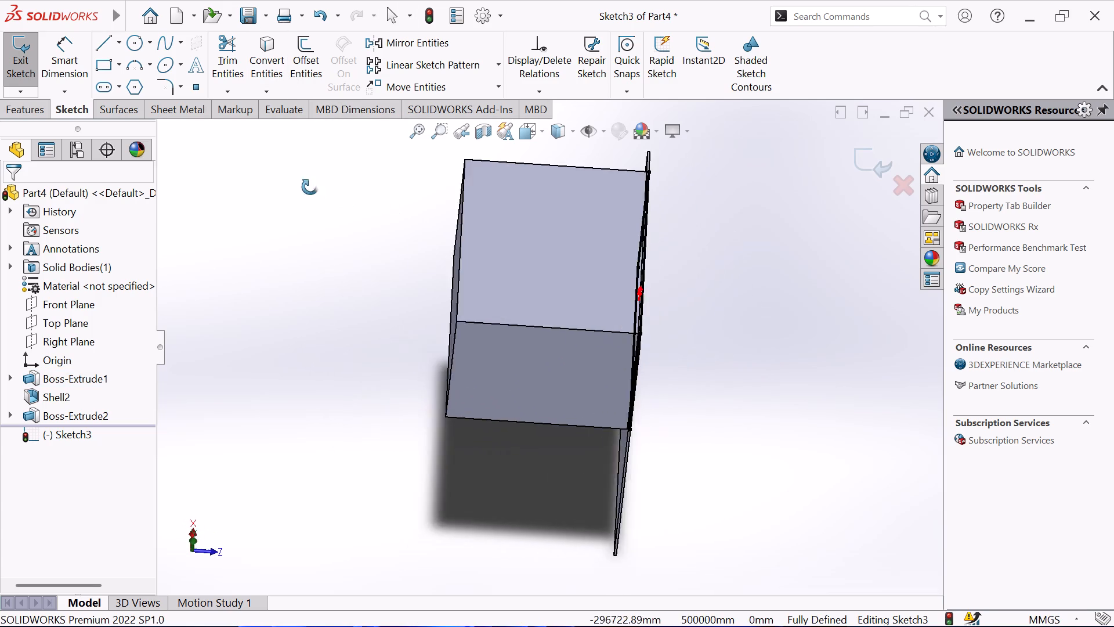
middle_drag(310, 187, 229, 157)
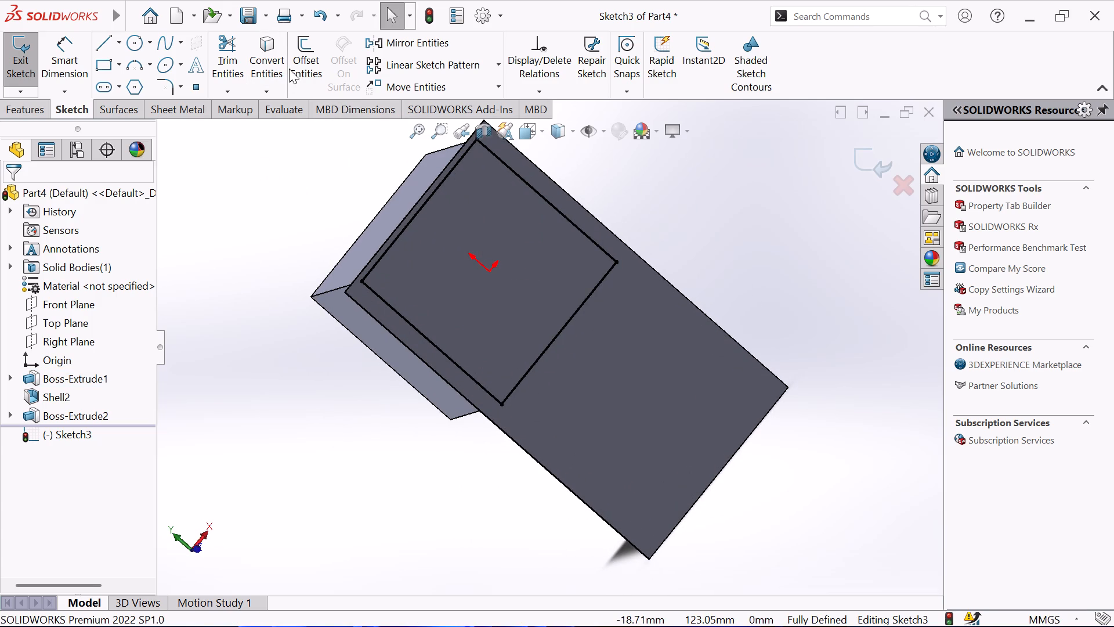
click(294, 64)
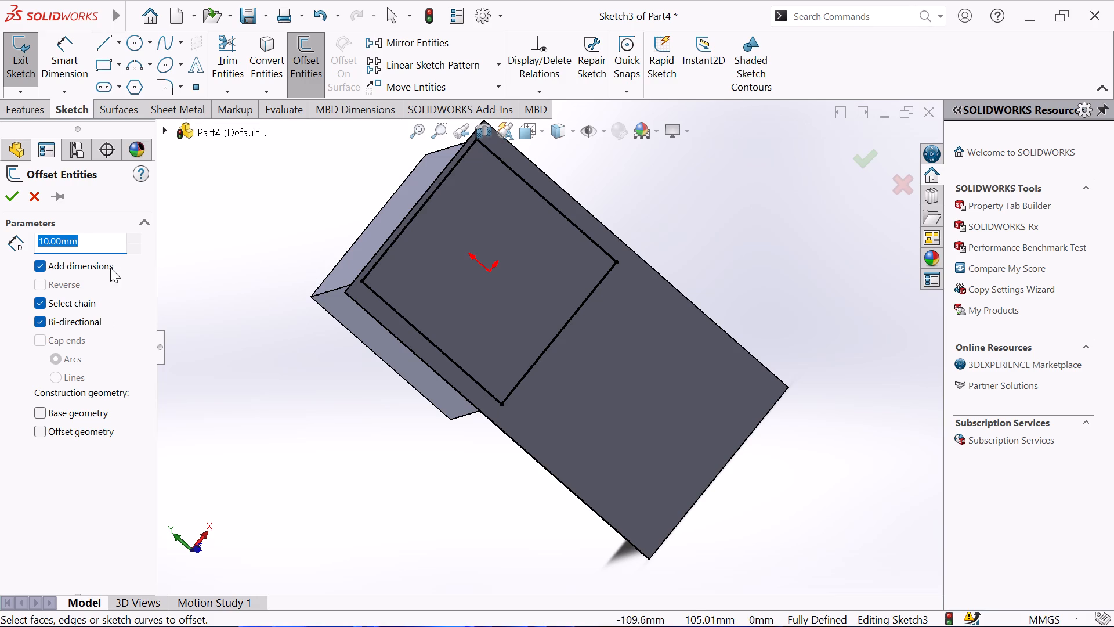
text(2.)
key(7)
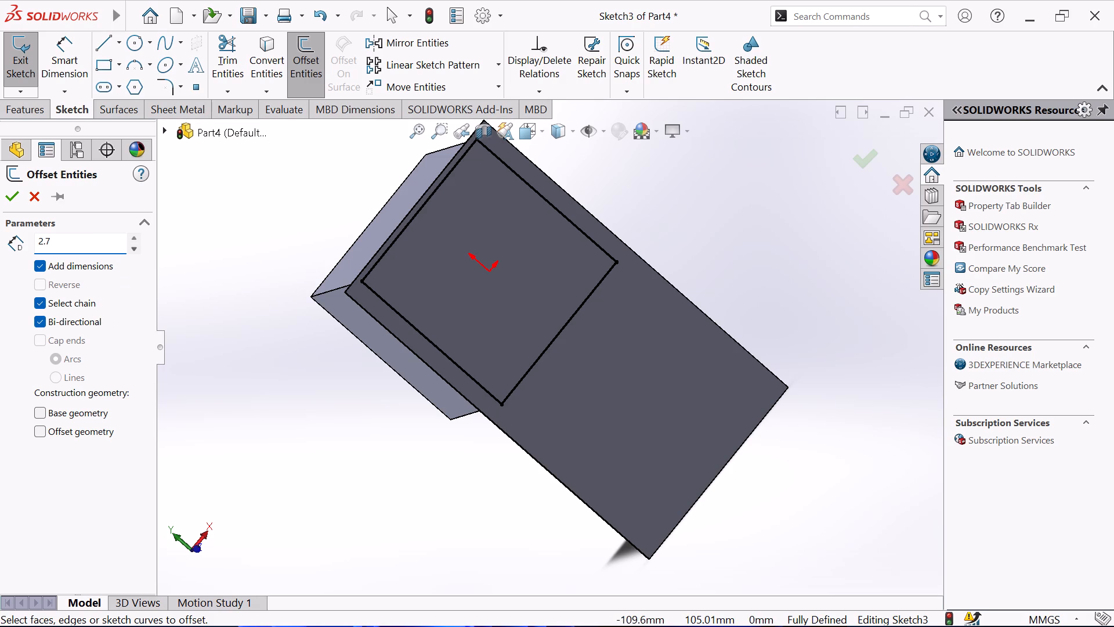
key(2)
key(BackSpace)
key(5)
key(Return)
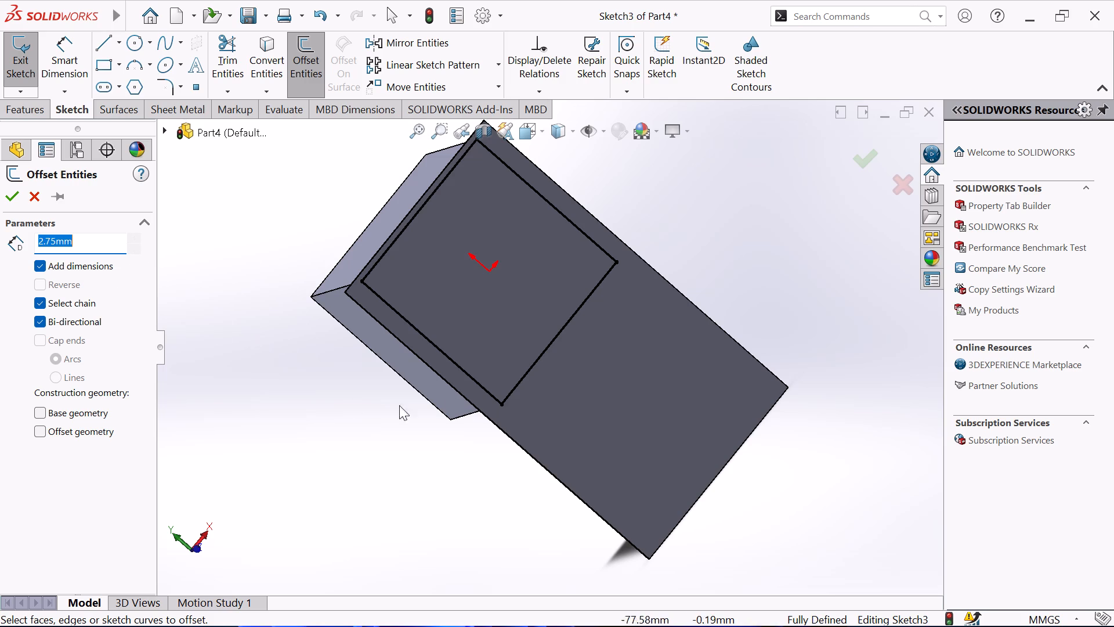
click(473, 379)
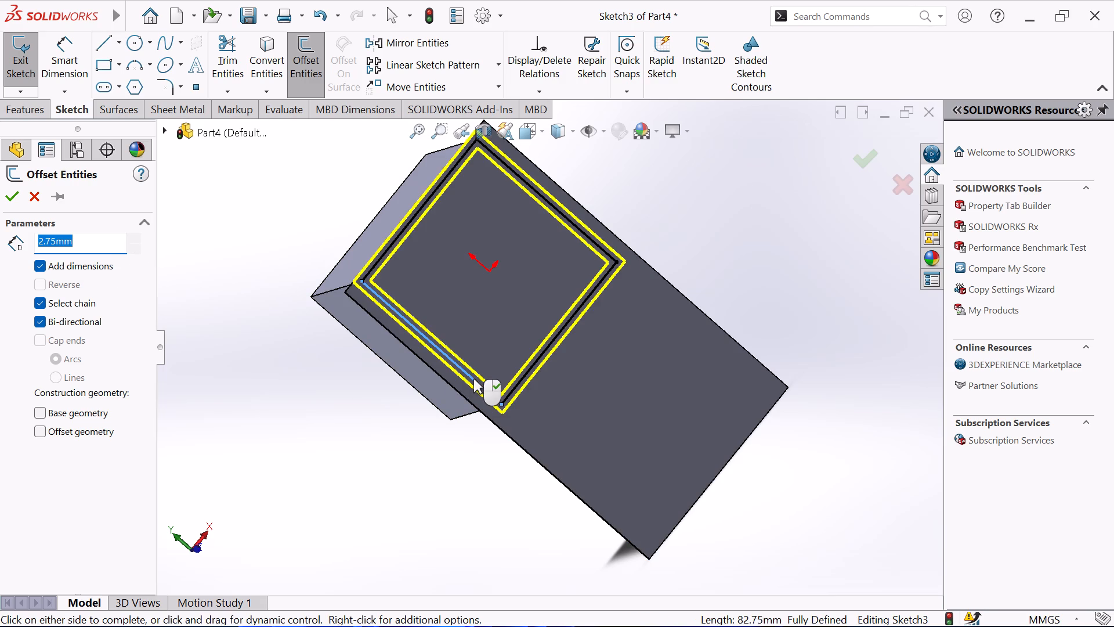
click(38, 317)
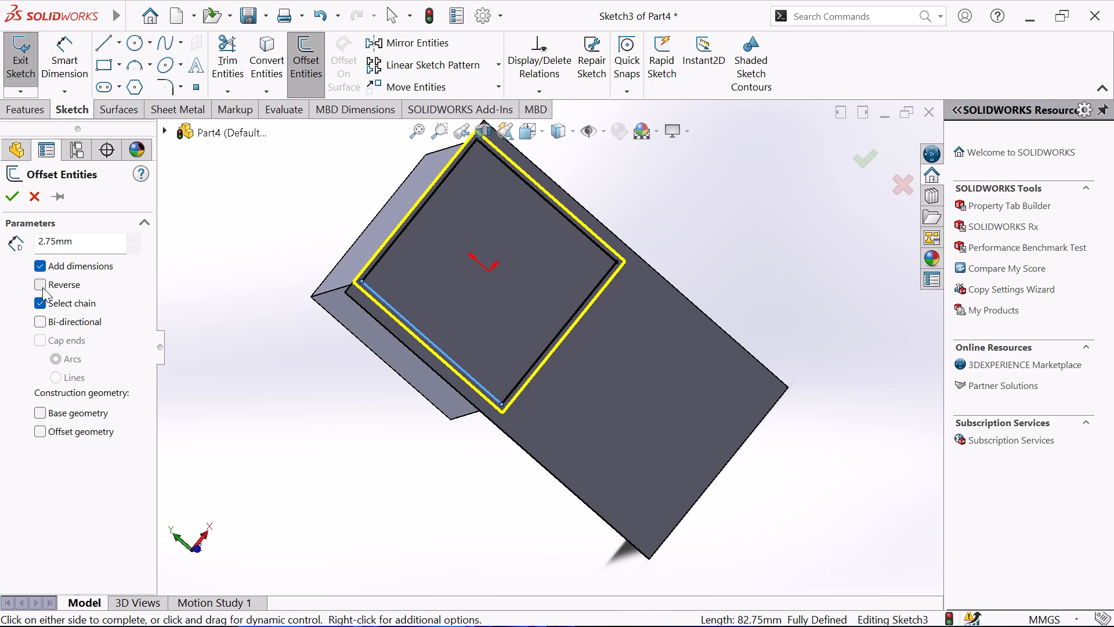
click(42, 285)
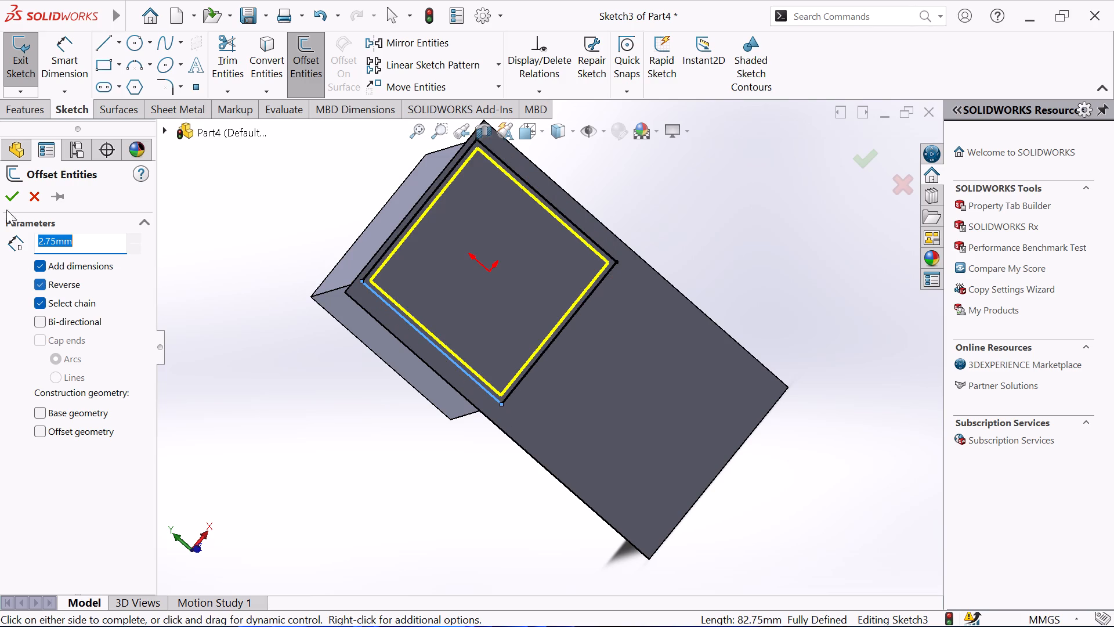
click(7, 196)
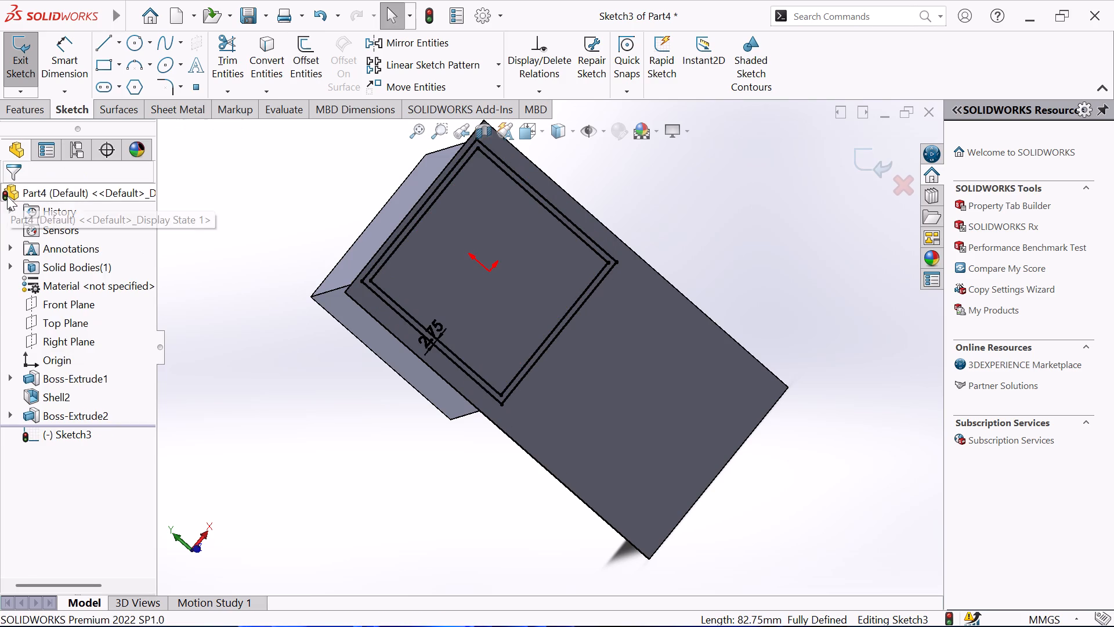
Trim away all four lines of the outer converted square, keeping only the inner offset square.
scroll(479, 189, down, 1)
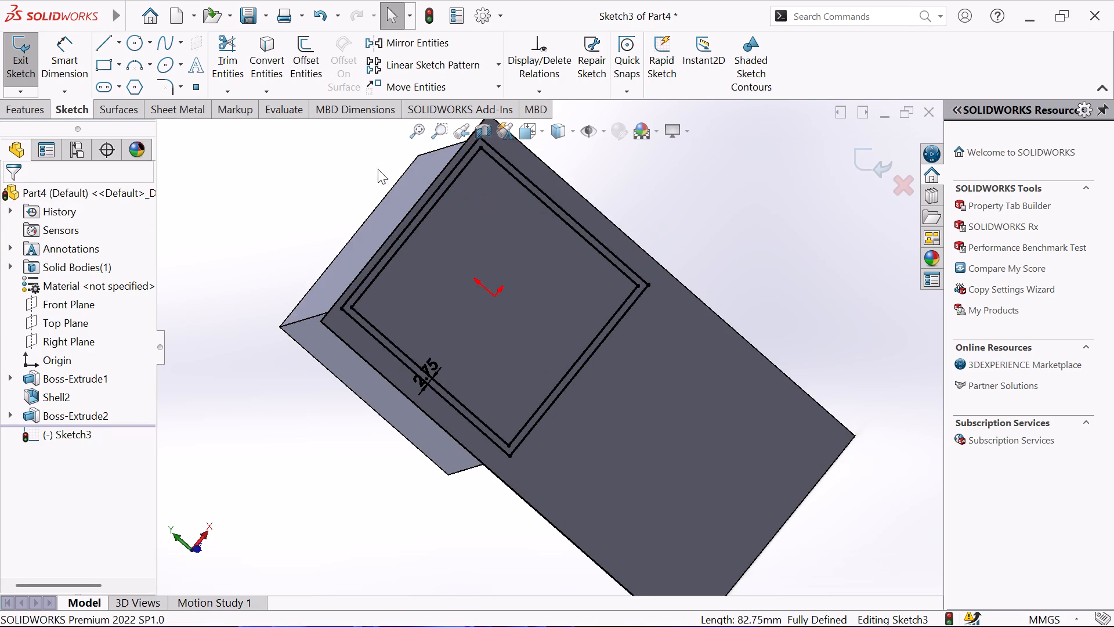
click(236, 60)
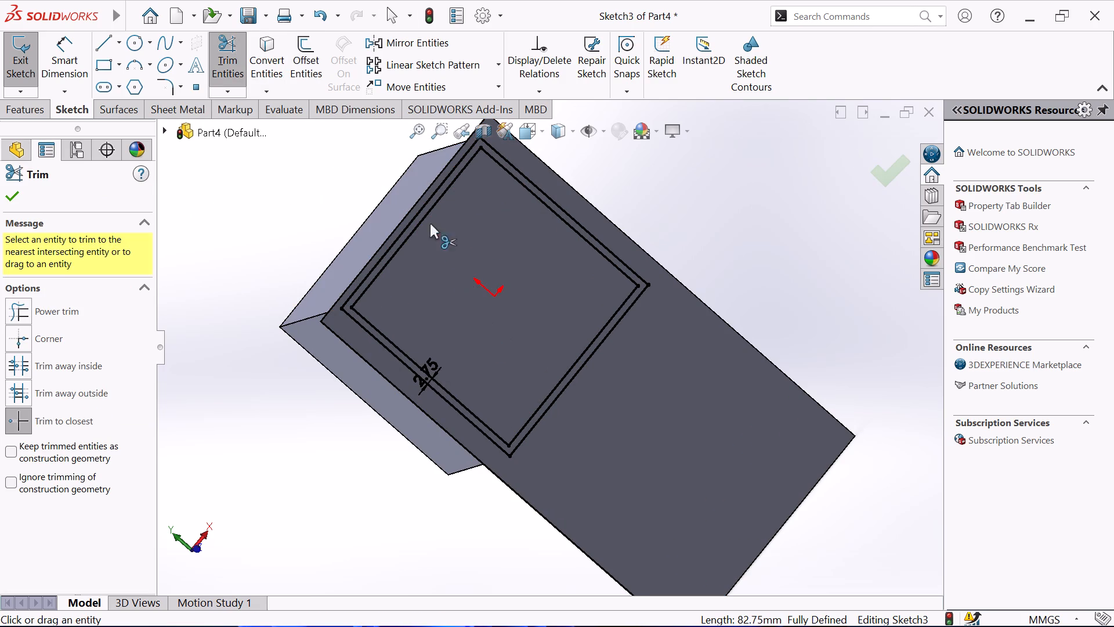
click(424, 209)
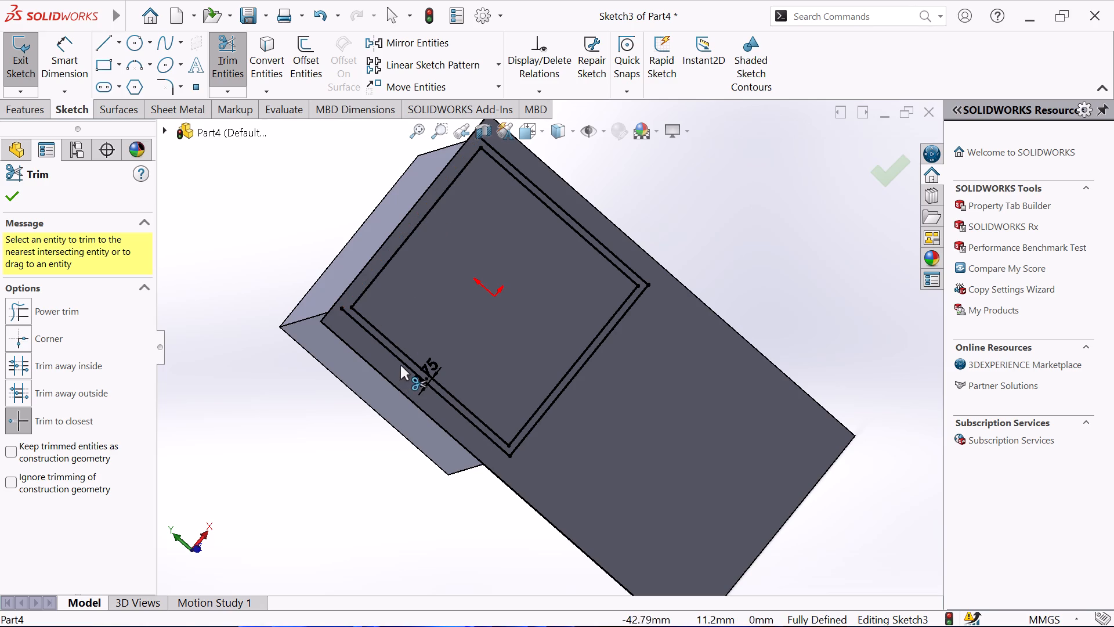
click(400, 361)
click(572, 383)
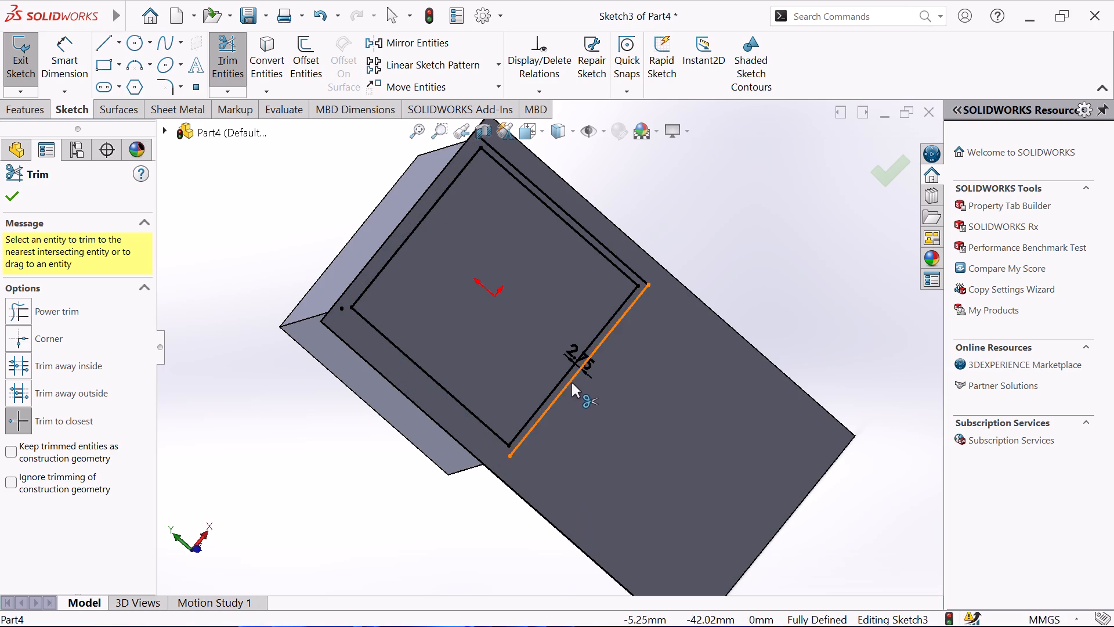
click(617, 262)
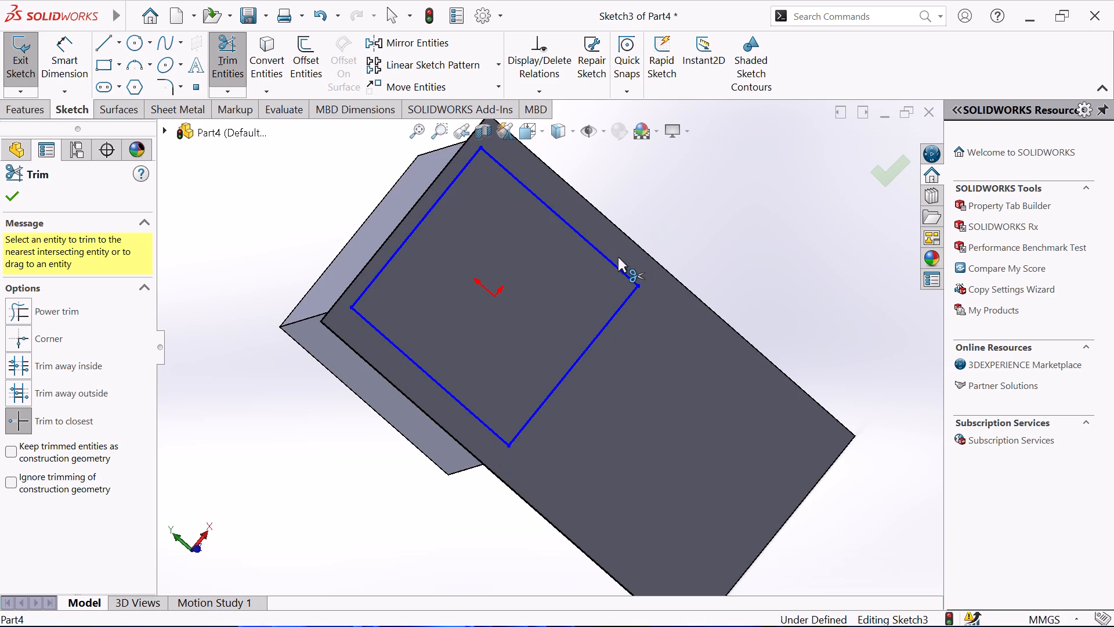
right_click(660, 230)
click(693, 286)
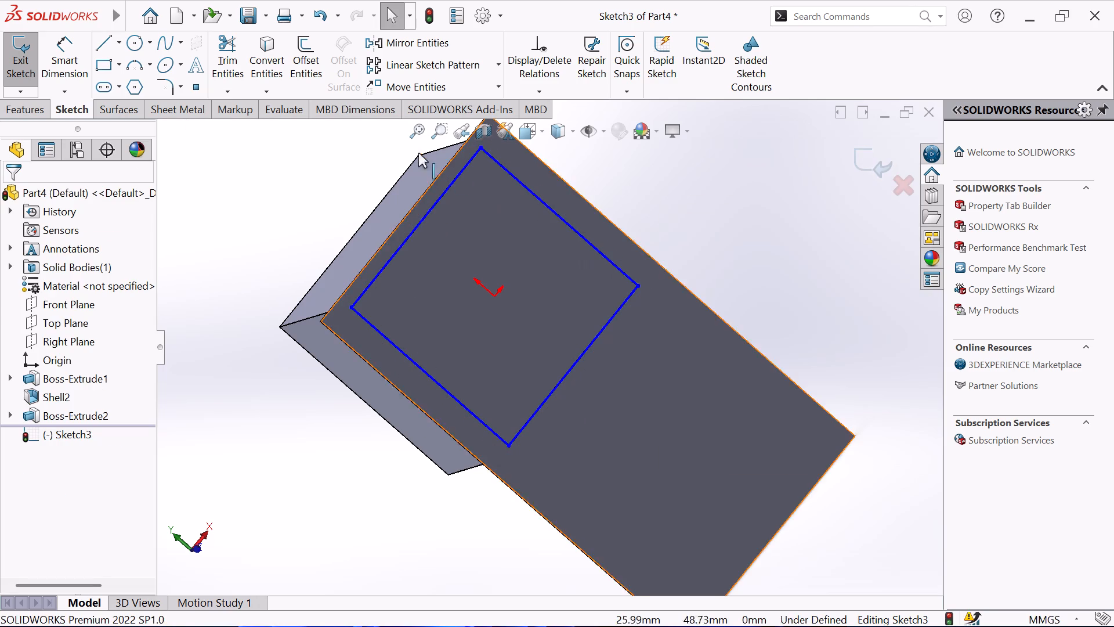
Cut the inner square through the plate as a Blind extruded cut 1 mm deep, opening into the hollow box.
click(200, 109)
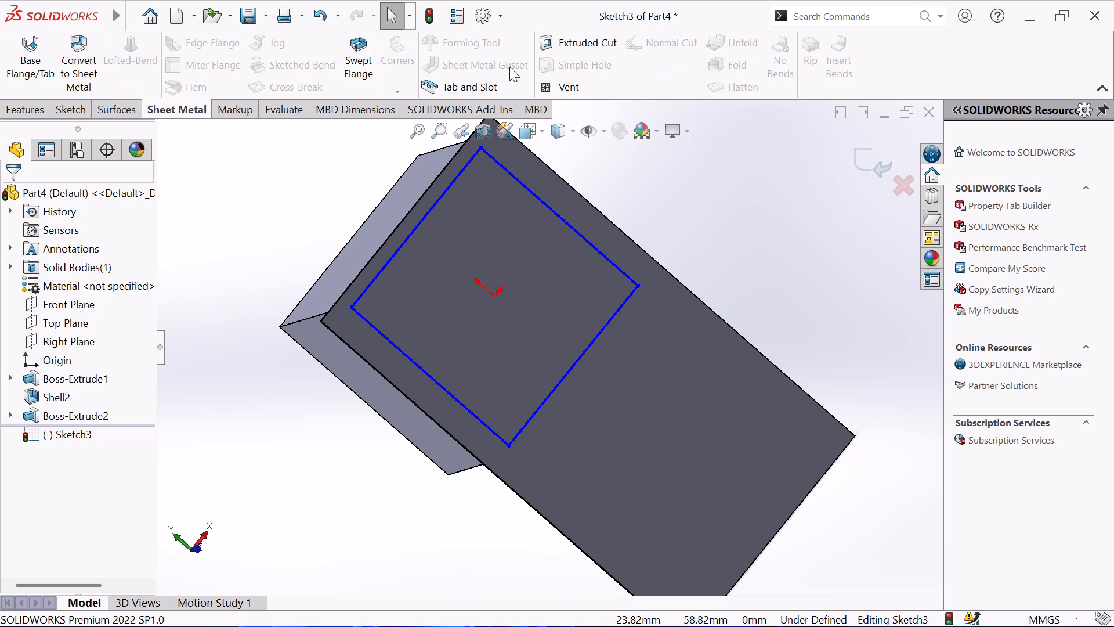
click(569, 44)
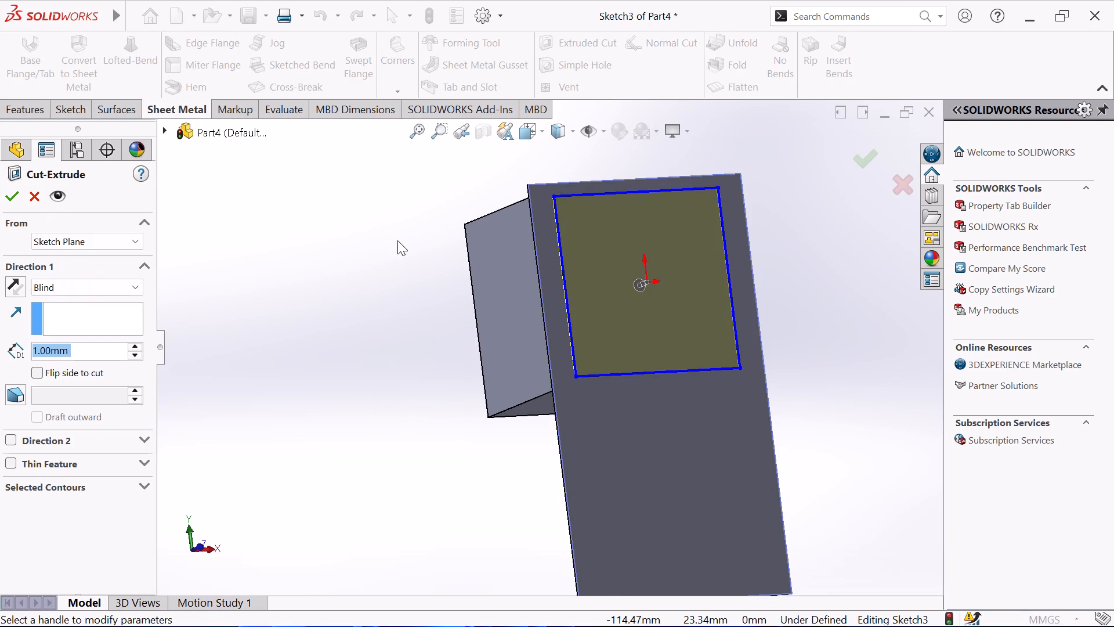
click(10, 189)
click(308, 262)
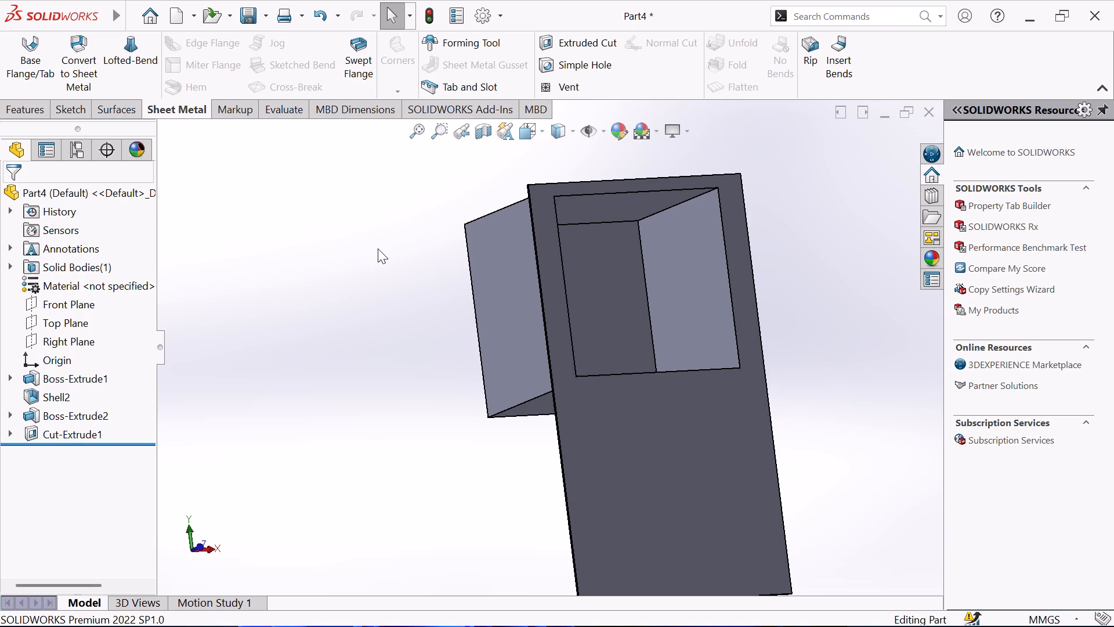
Fillet the box's four outer corner edges that run perpendicular to the plate with a 6.5 mm radius.
middle_drag(377, 248, 360, 252)
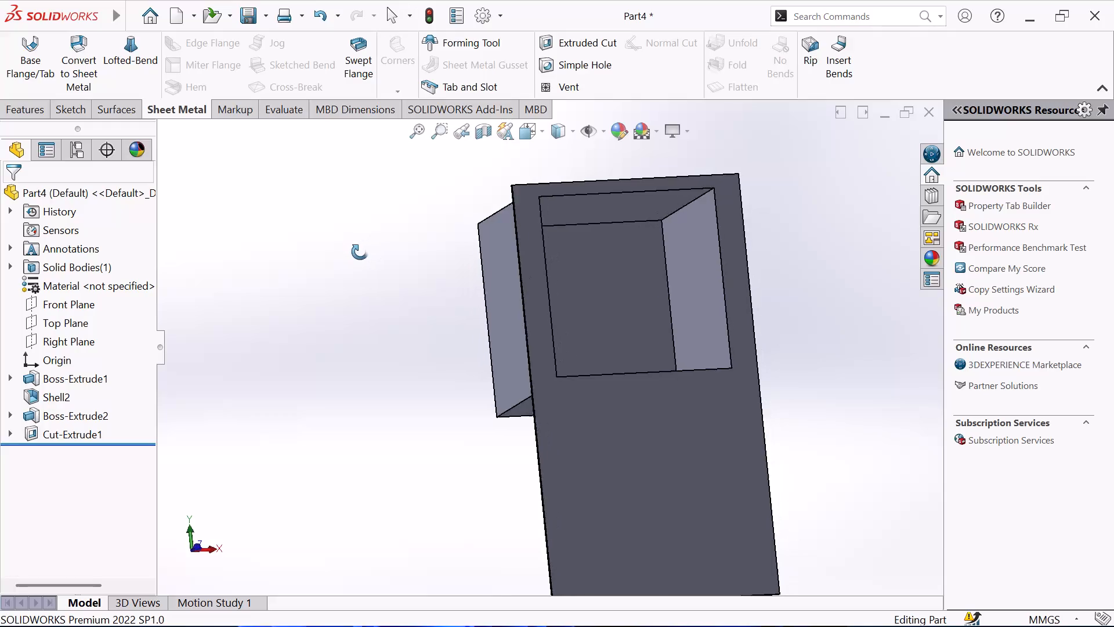
middle_drag(360, 252, 390, 169)
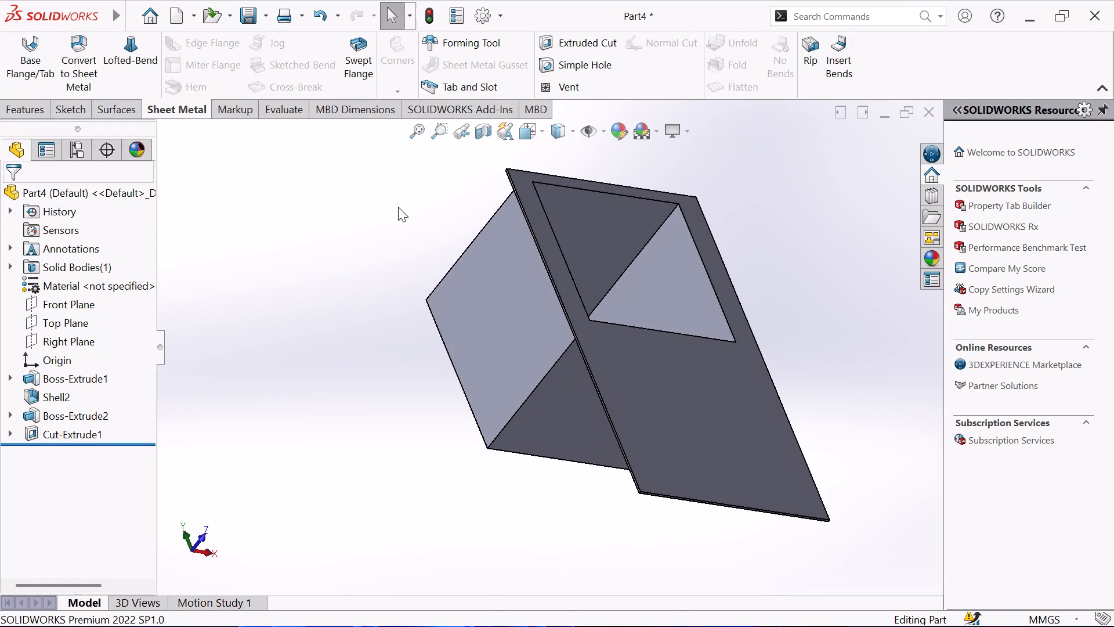
click(27, 104)
click(453, 45)
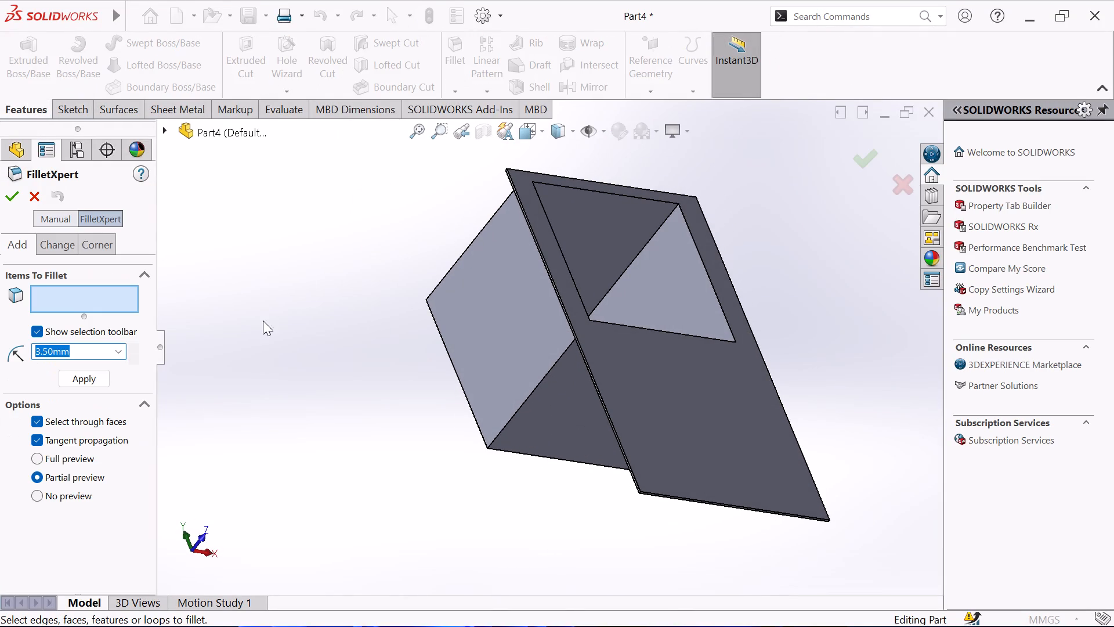
key(6)
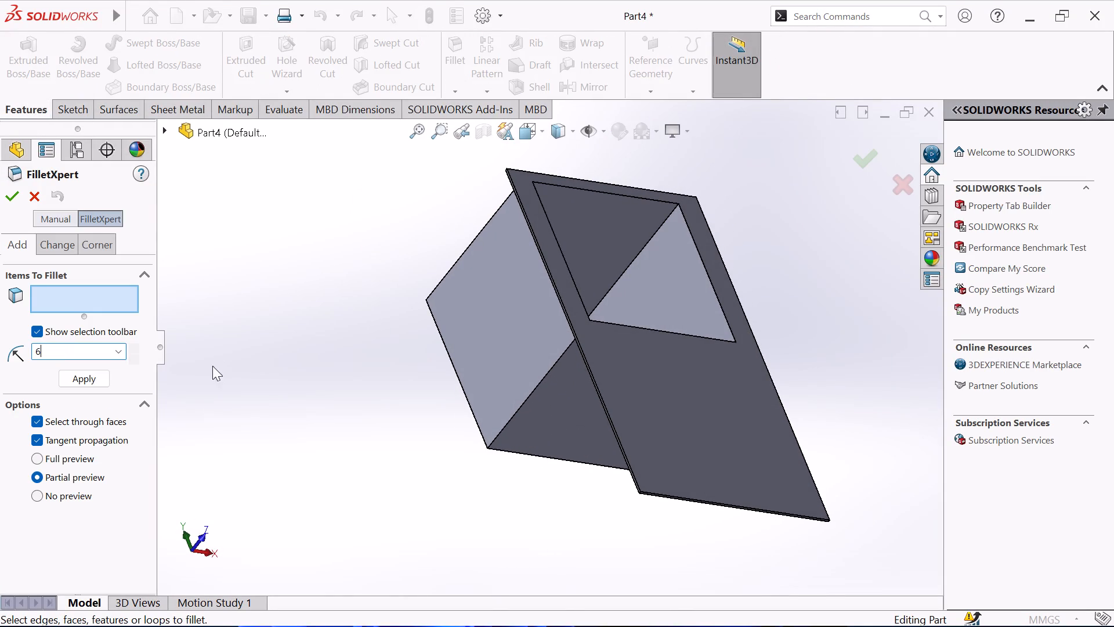
key(period)
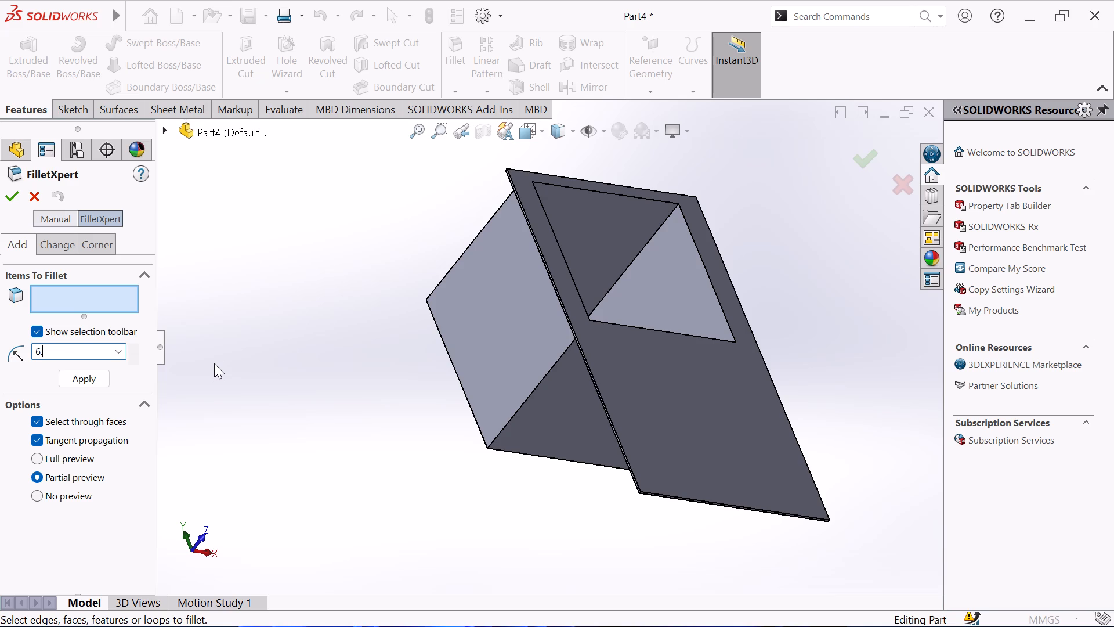
key(5)
key(Return)
click(8, 195)
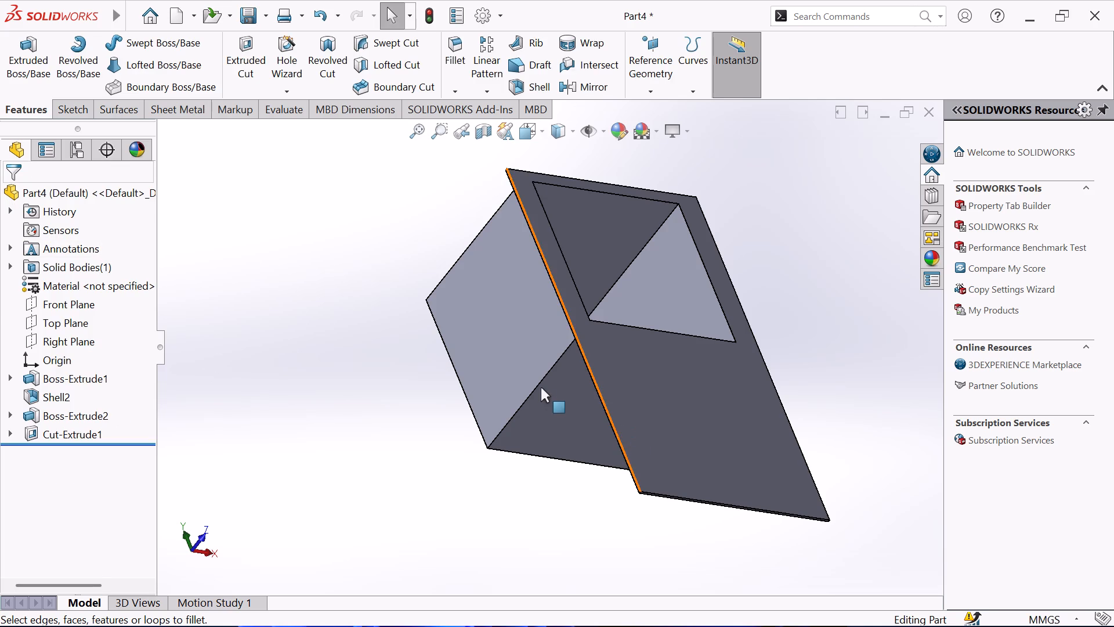
click(541, 382)
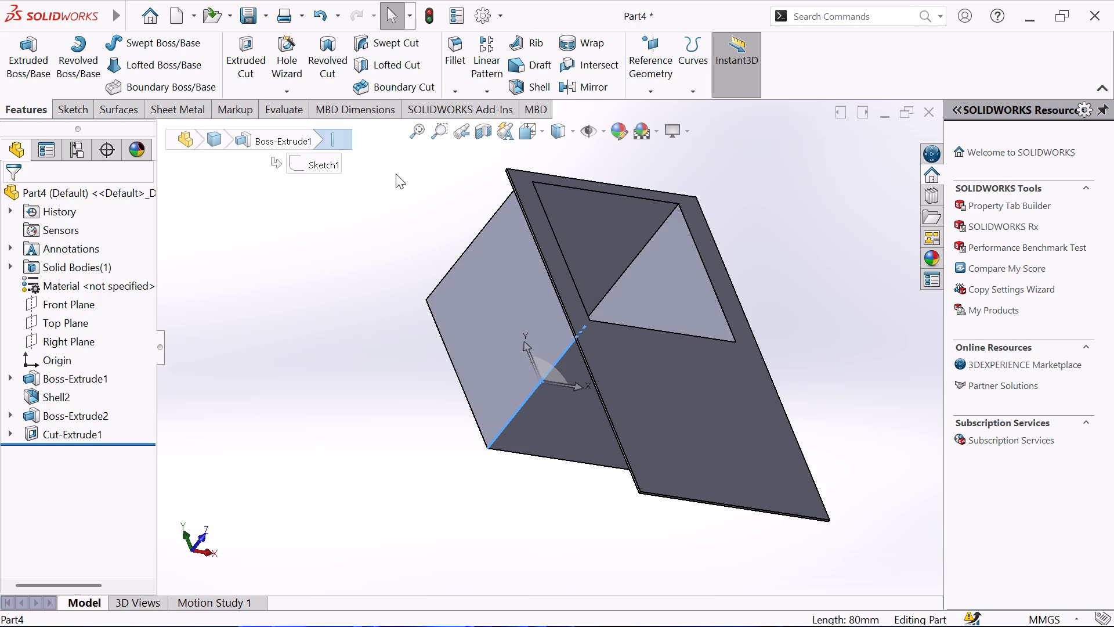
click(464, 46)
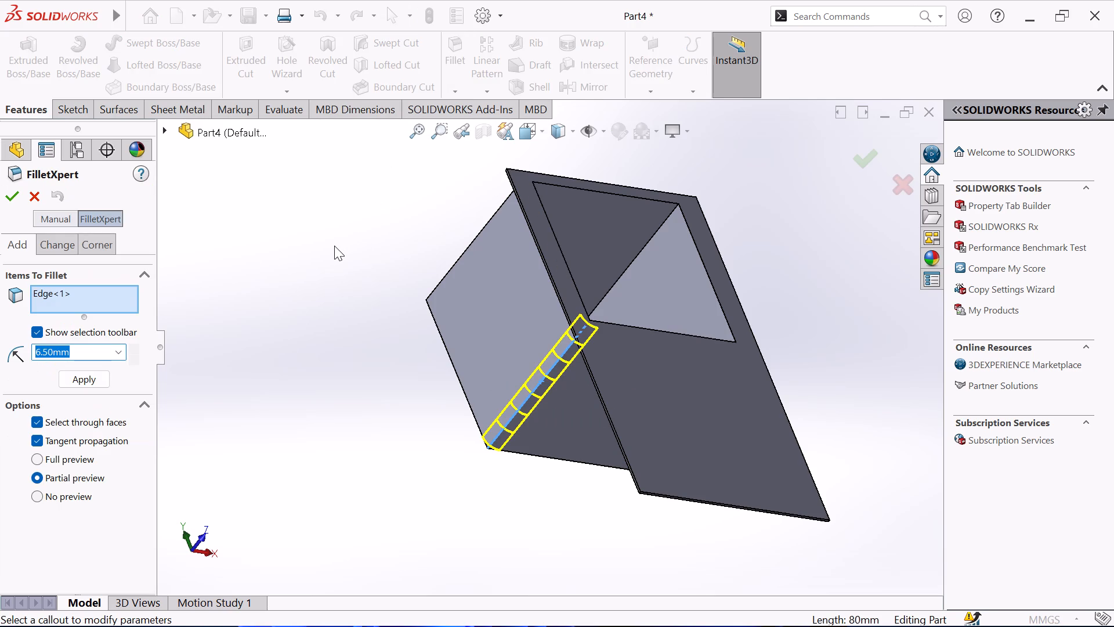
middle_drag(334, 246, 396, 392)
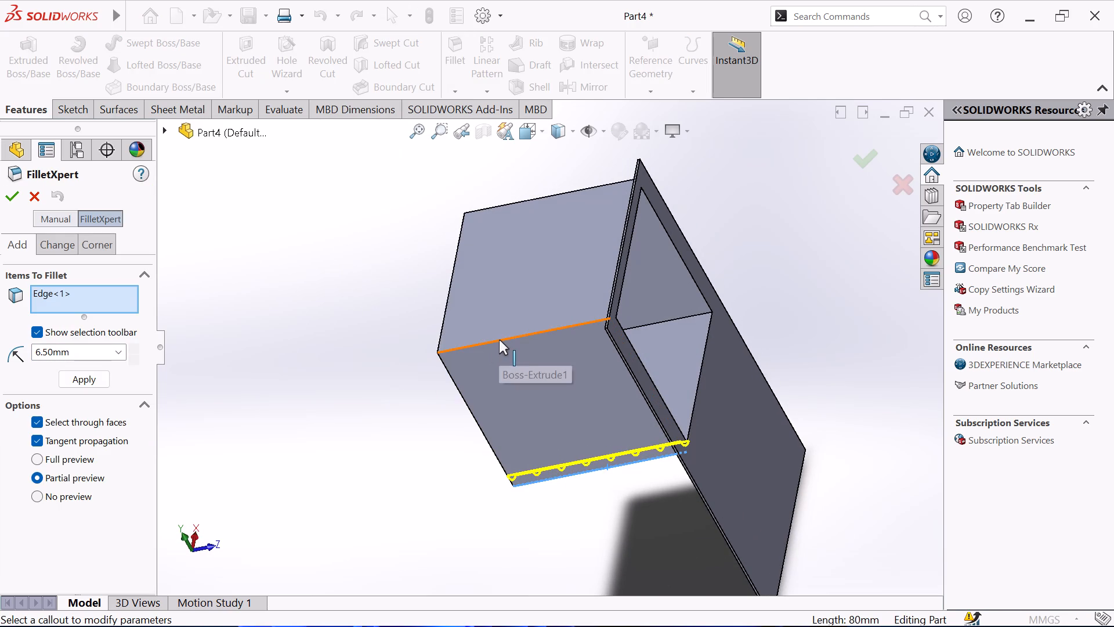
click(500, 339)
middle_drag(409, 200, 364, 435)
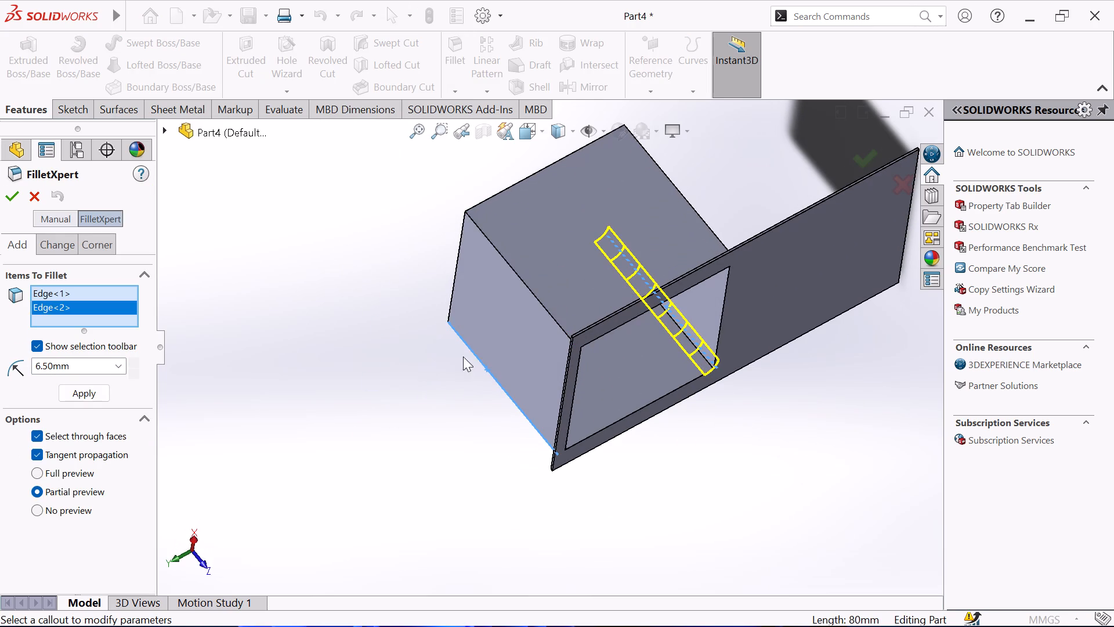
click(518, 275)
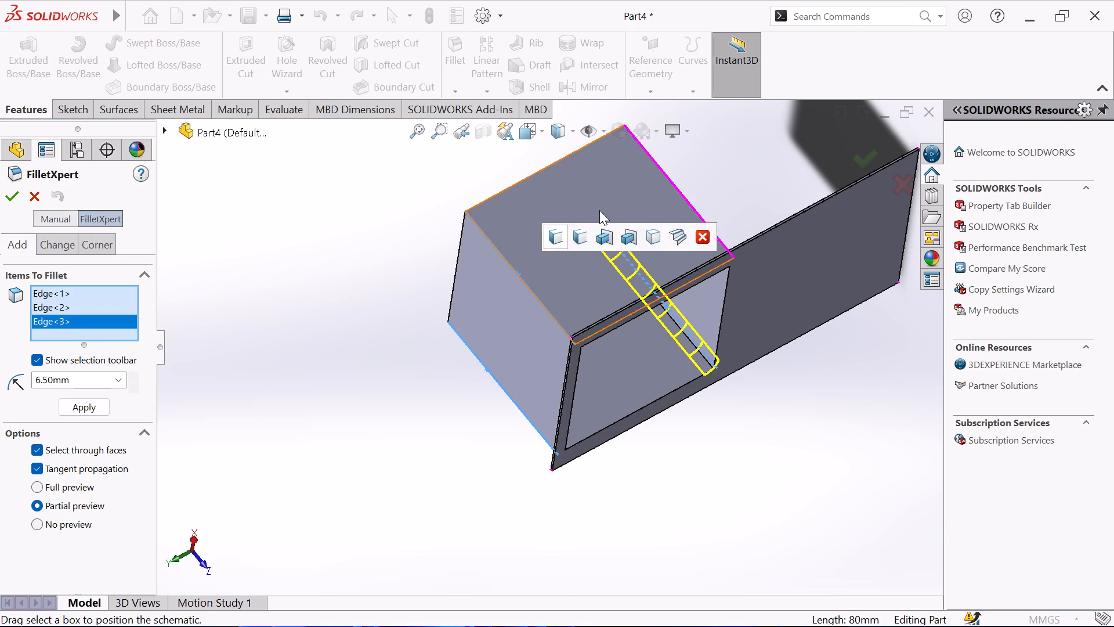
middle_drag(728, 182, 672, 182)
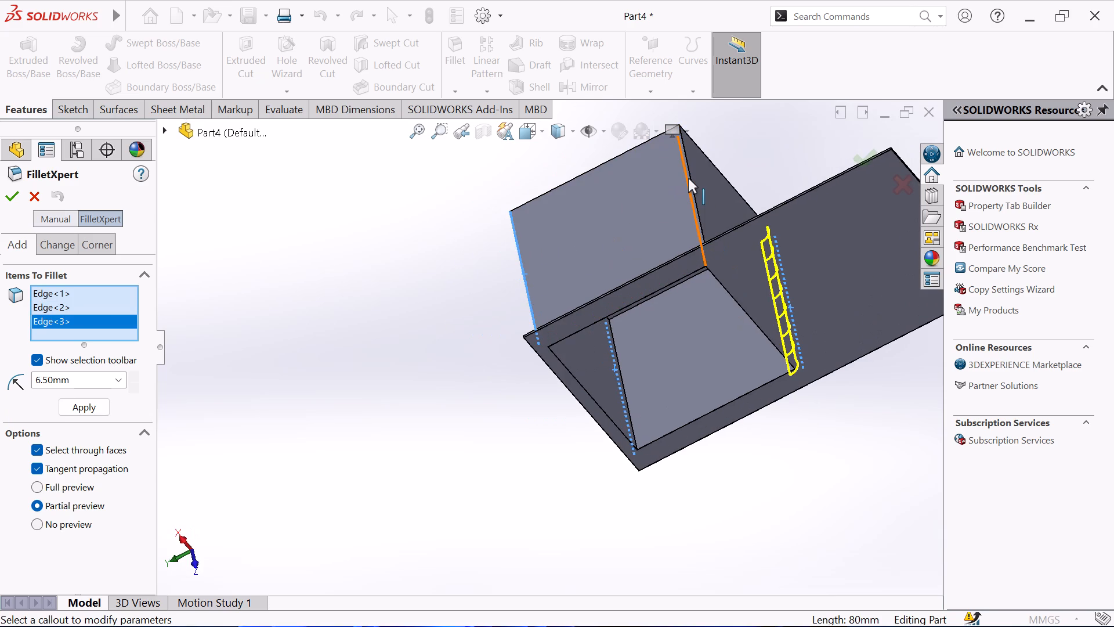
click(689, 174)
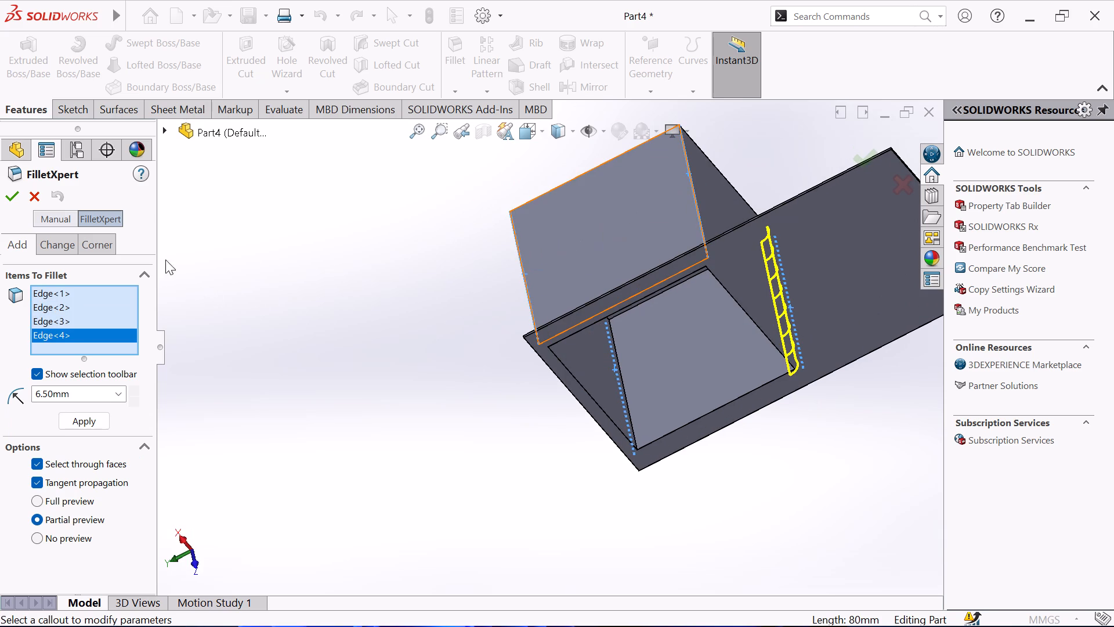
click(6, 197)
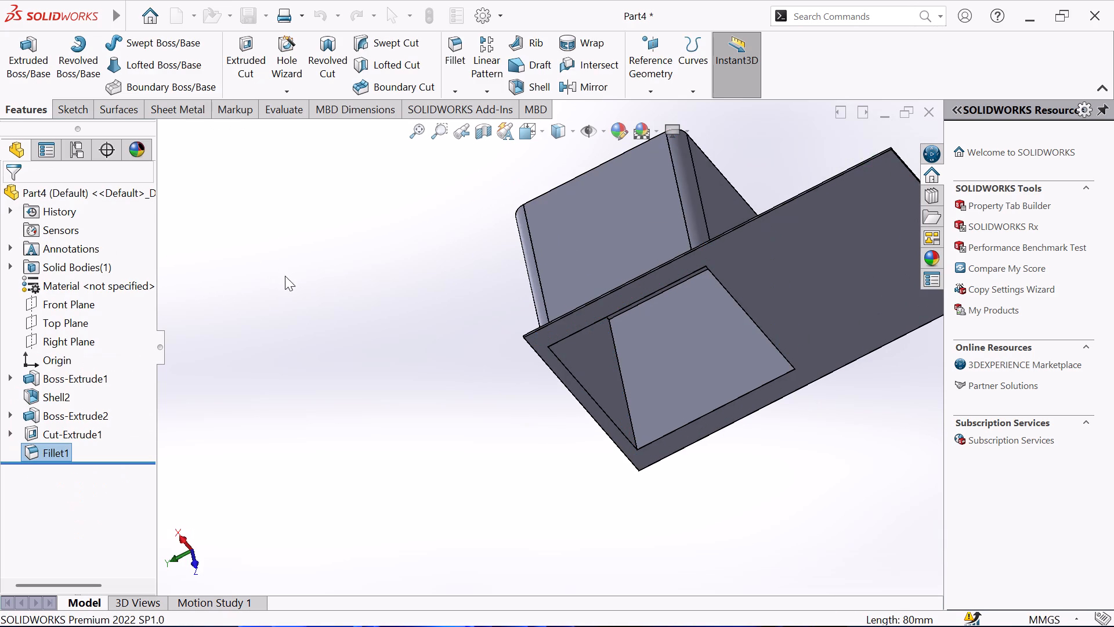
click(338, 290)
middle_drag(717, 353, 730, 163)
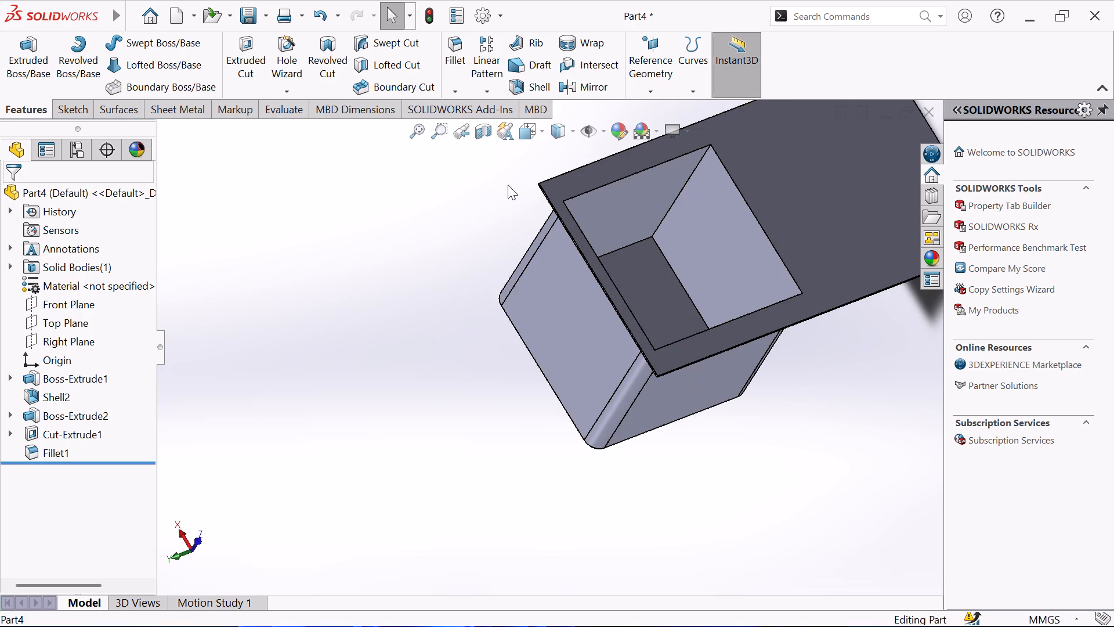
Fillet the four outer corner edges of the 1 mm thick rectangular plate with a 6.5 mm radius.
scroll(508, 185, down, 1)
click(452, 59)
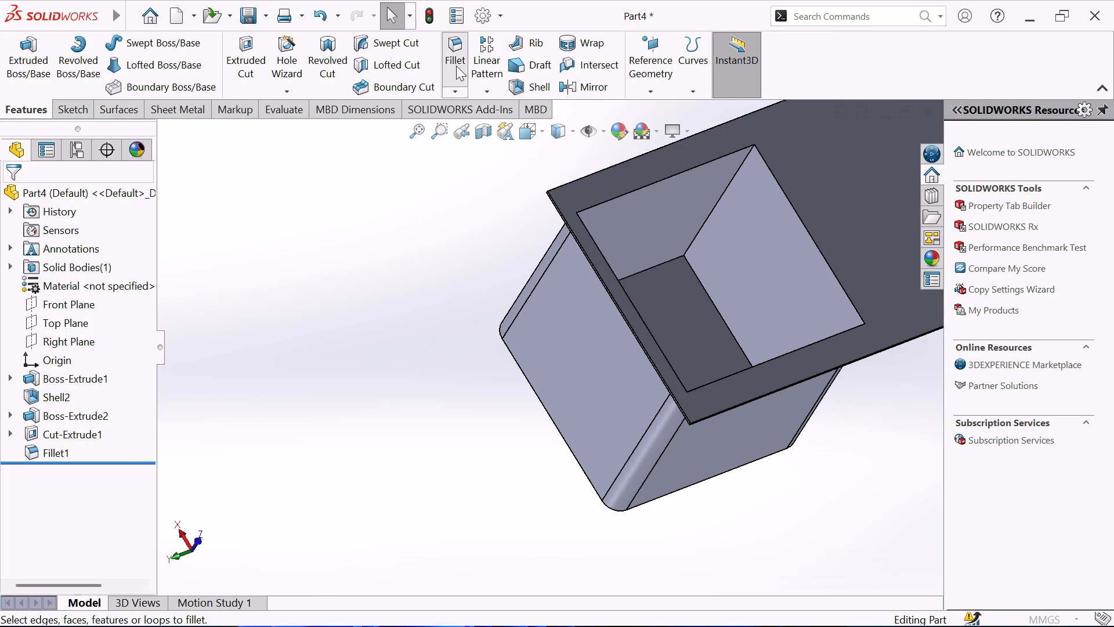
scroll(631, 254, down, 3)
middle_drag(437, 171, 457, 197)
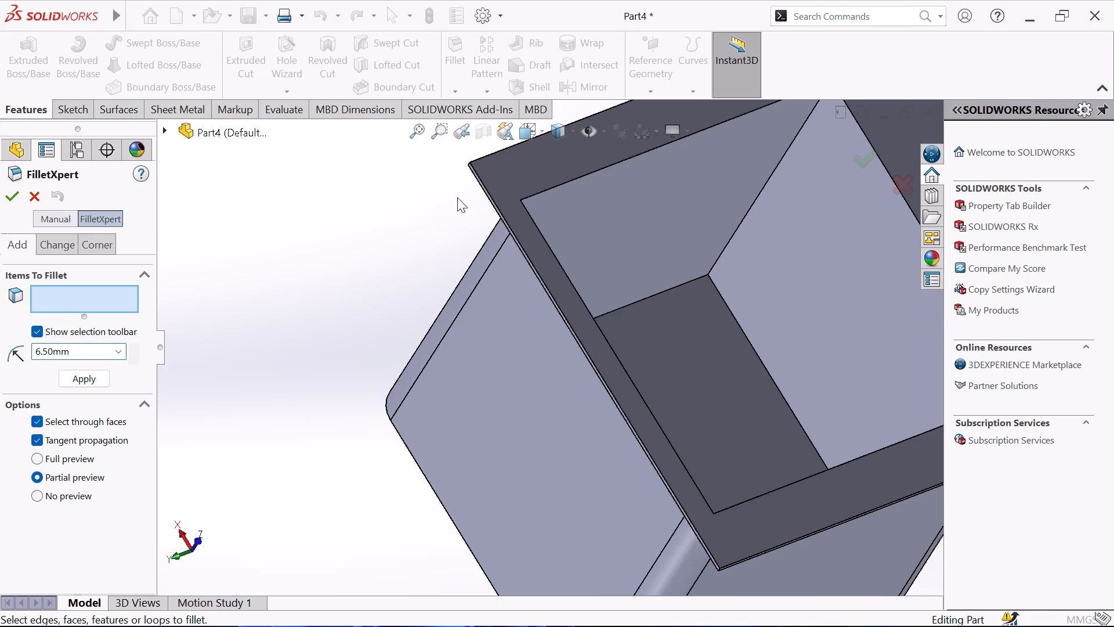
middle_drag(457, 197, 497, 233)
scroll(480, 148, down, 3)
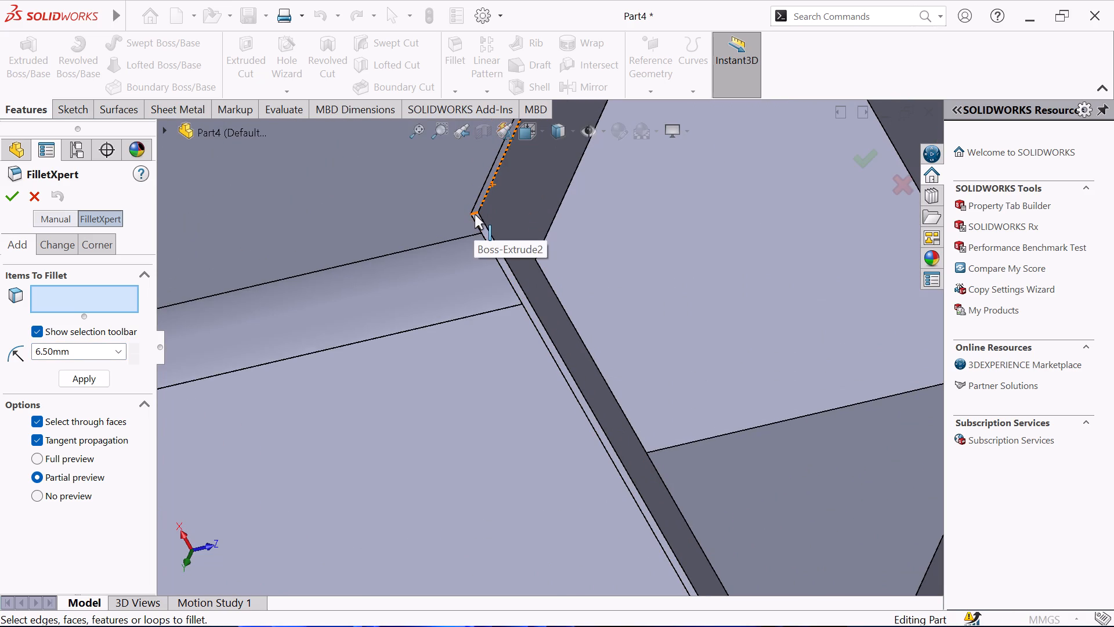
click(475, 214)
scroll(556, 237, up, 6)
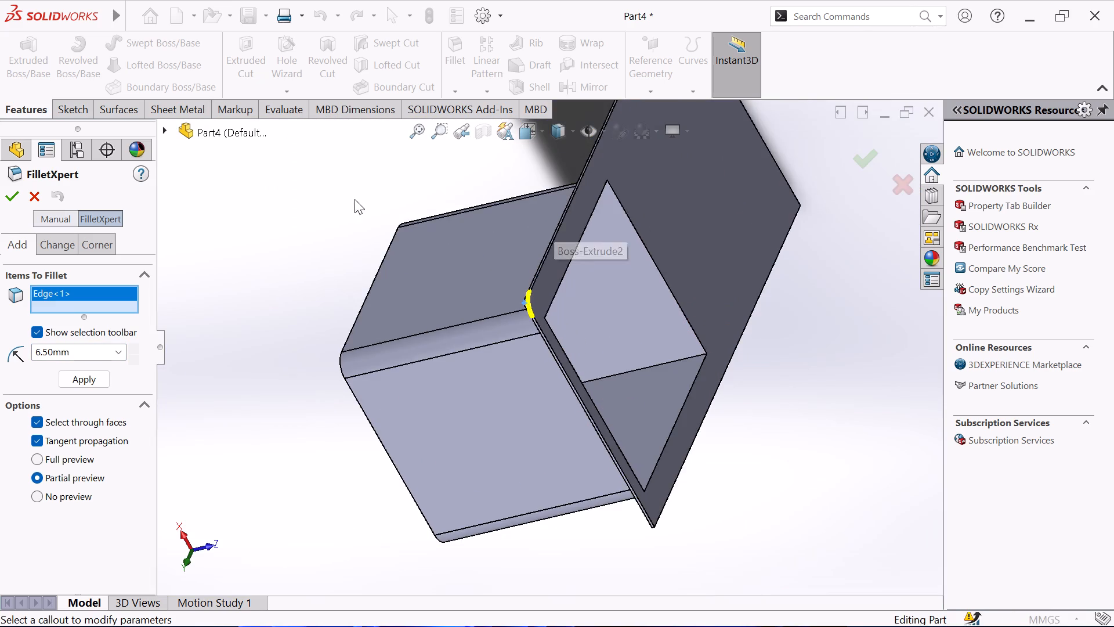
scroll(353, 198, up, 1)
middle_drag(349, 193, 280, 114)
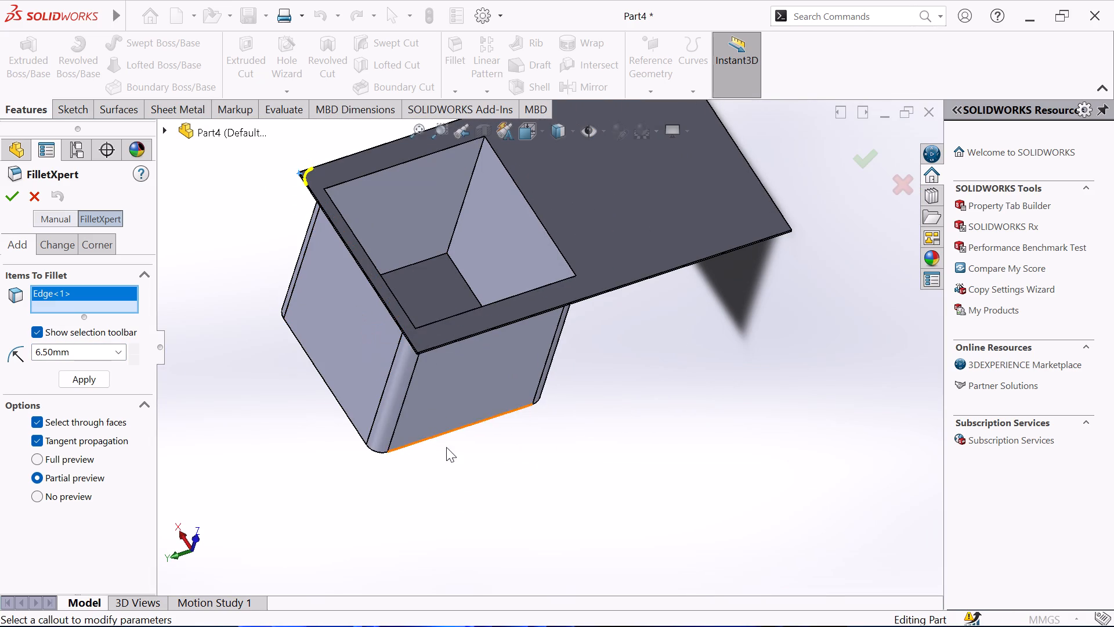
scroll(429, 329, down, 4)
middle_drag(495, 283, 480, 201)
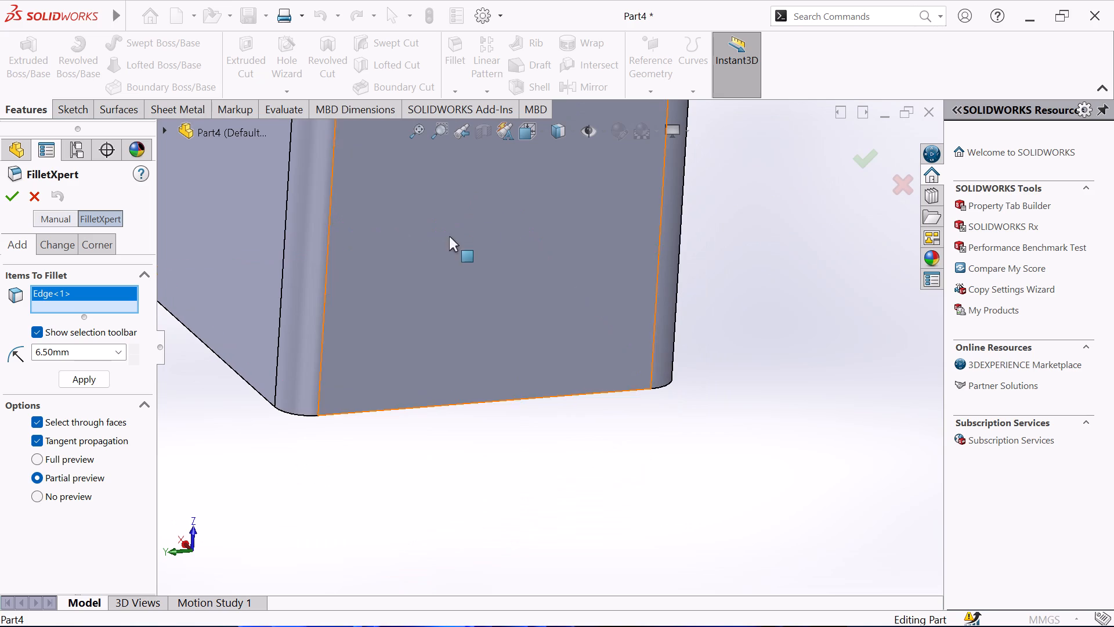
scroll(421, 263, down, 3)
scroll(382, 236, up, 4)
scroll(391, 164, up, 1)
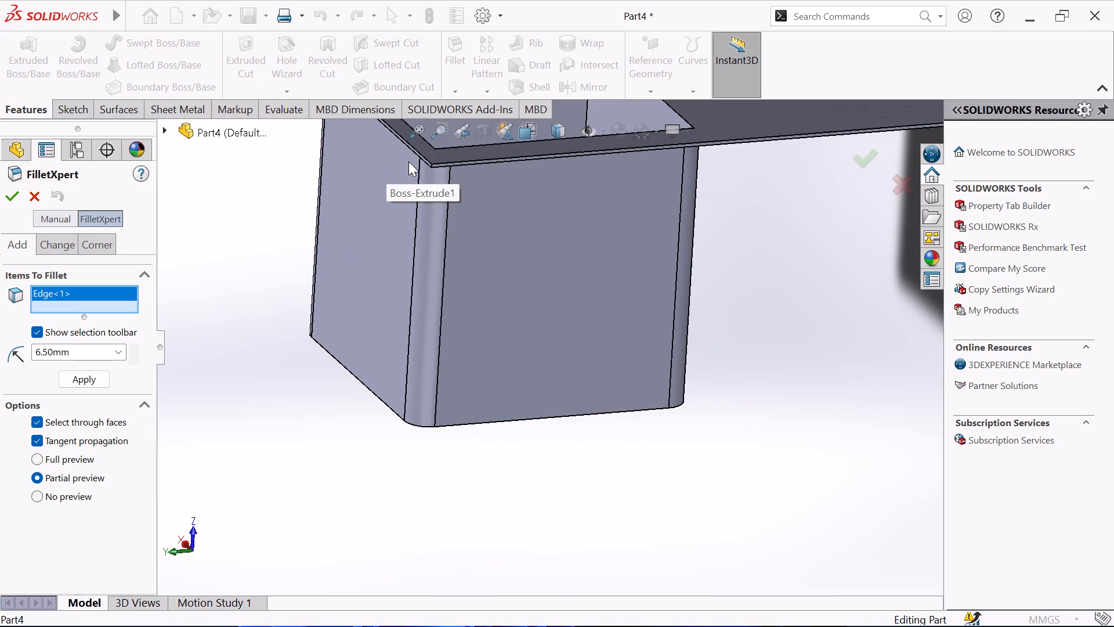
scroll(491, 155, down, 3)
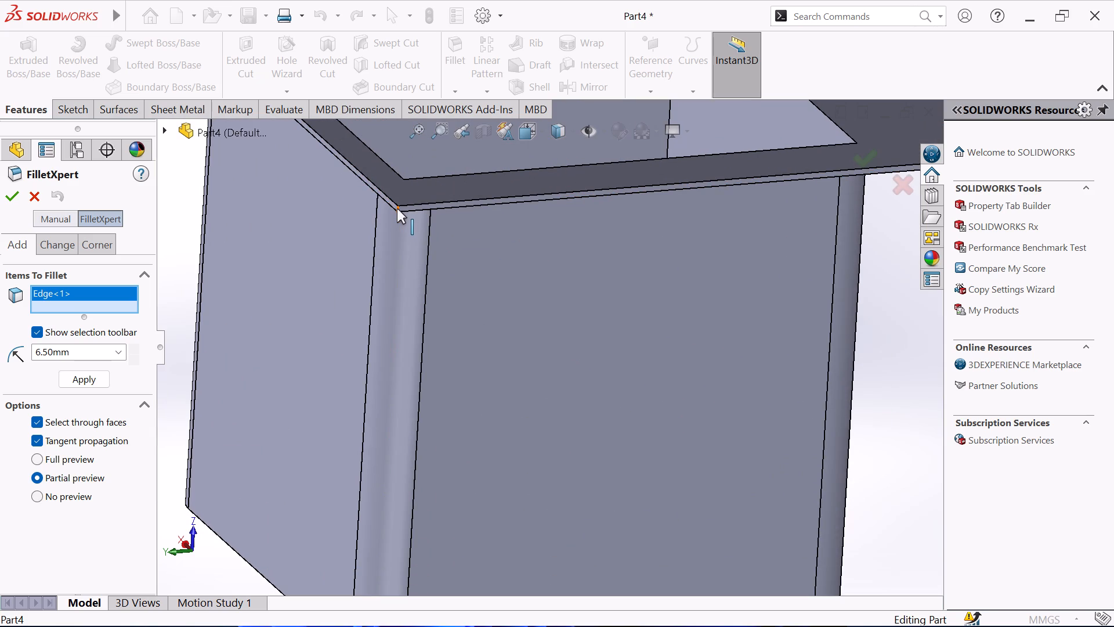
click(397, 208)
scroll(773, 281, up, 6)
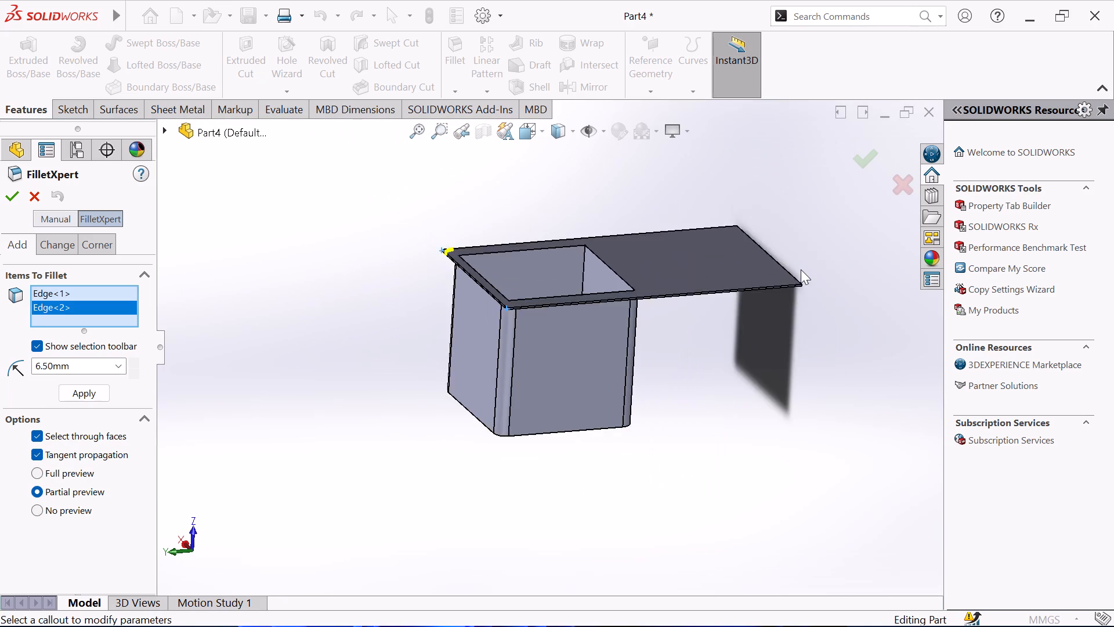
scroll(801, 269, up, 2)
middle_drag(803, 267, 735, 297)
scroll(704, 291, down, 4)
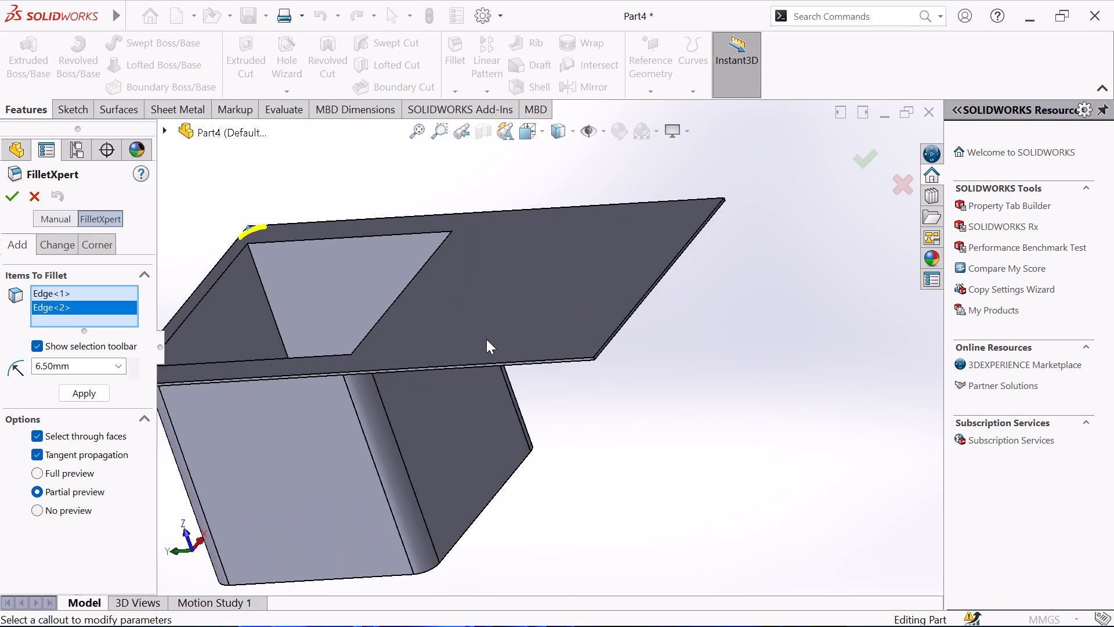
middle_drag(478, 336, 447, 318)
scroll(465, 315, down, 3)
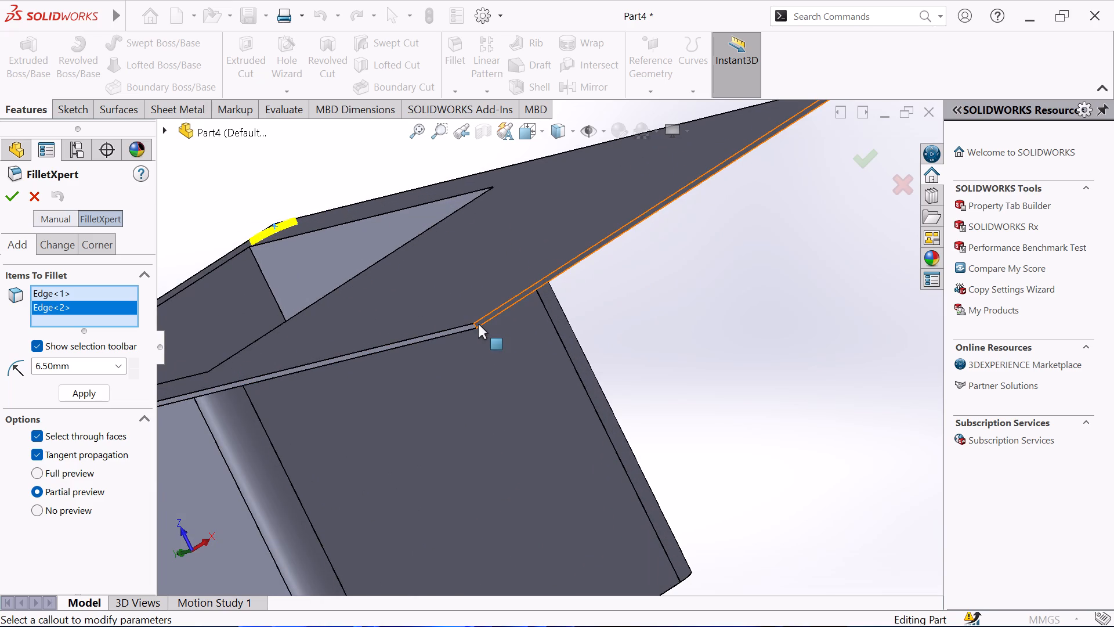
click(475, 326)
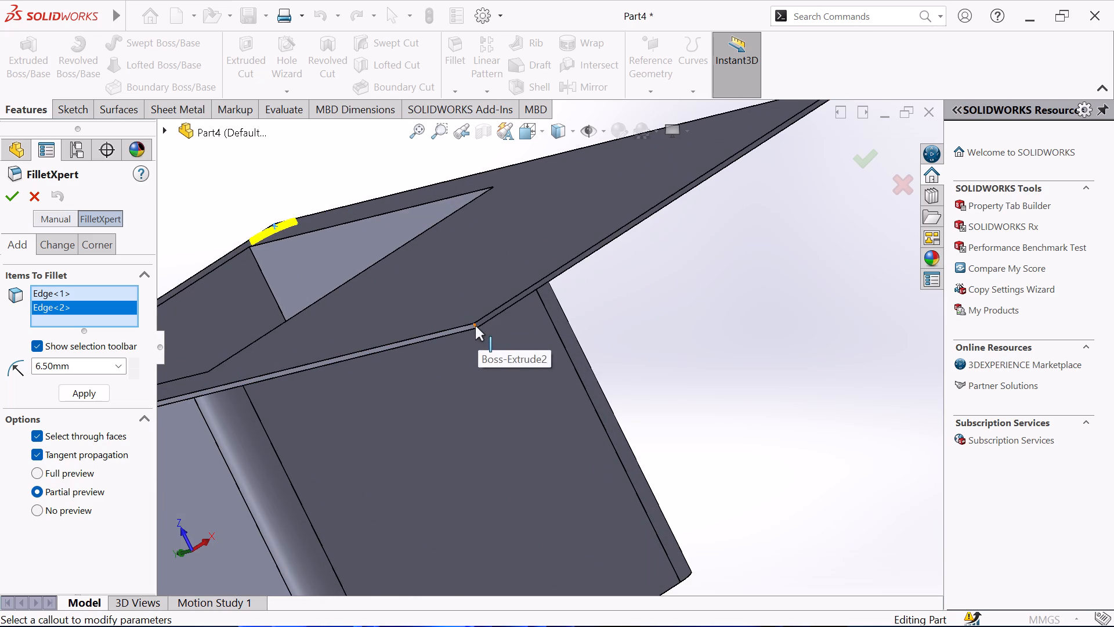
scroll(719, 312, up, 3)
middle_drag(736, 218, 576, 328)
middle_drag(286, 289, 334, 287)
scroll(193, 367, down, 1)
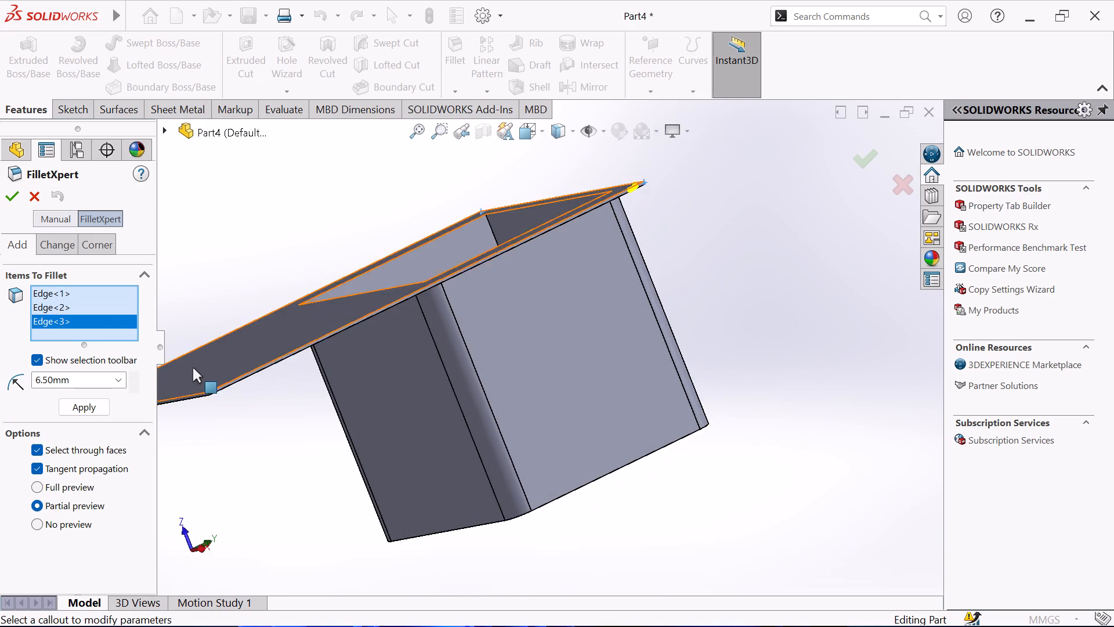
scroll(193, 367, down, 2)
scroll(276, 404, down, 3)
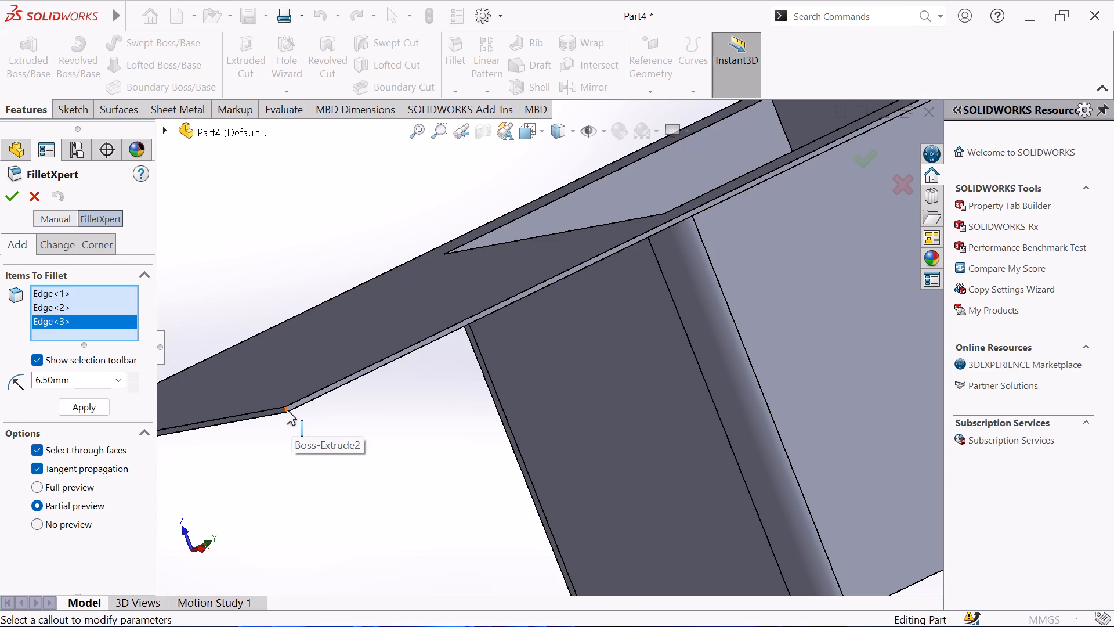
click(287, 410)
click(8, 188)
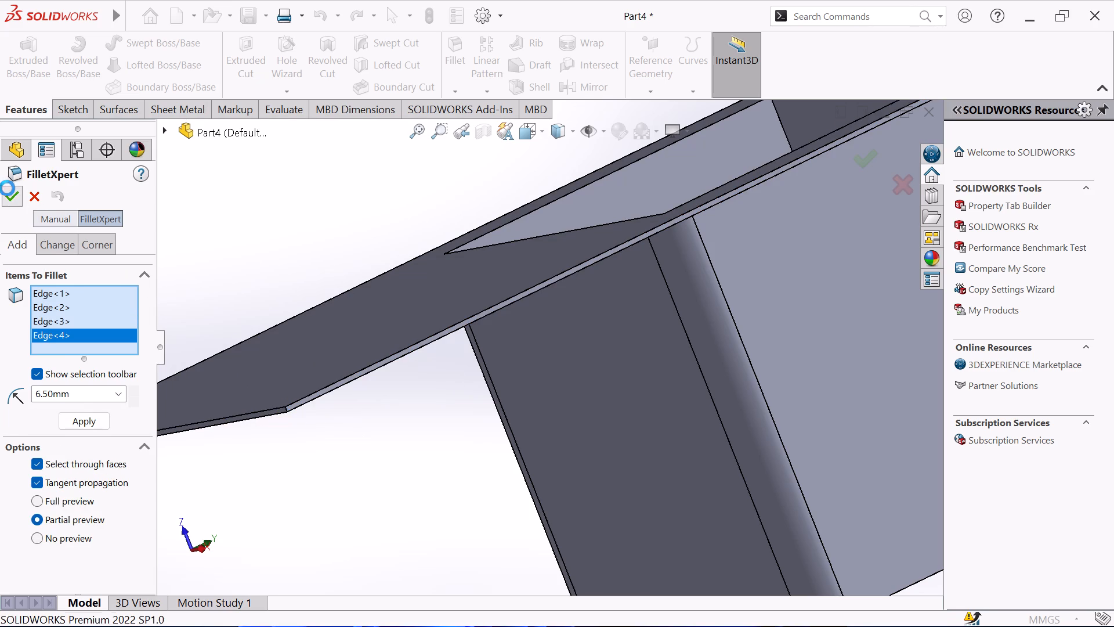
Fillet the four inner corner edges of the box cavity that run from the plate opening to the floor with a 6.5 mm radius.
scroll(321, 297, up, 3)
middle_drag(313, 276, 359, 356)
click(451, 54)
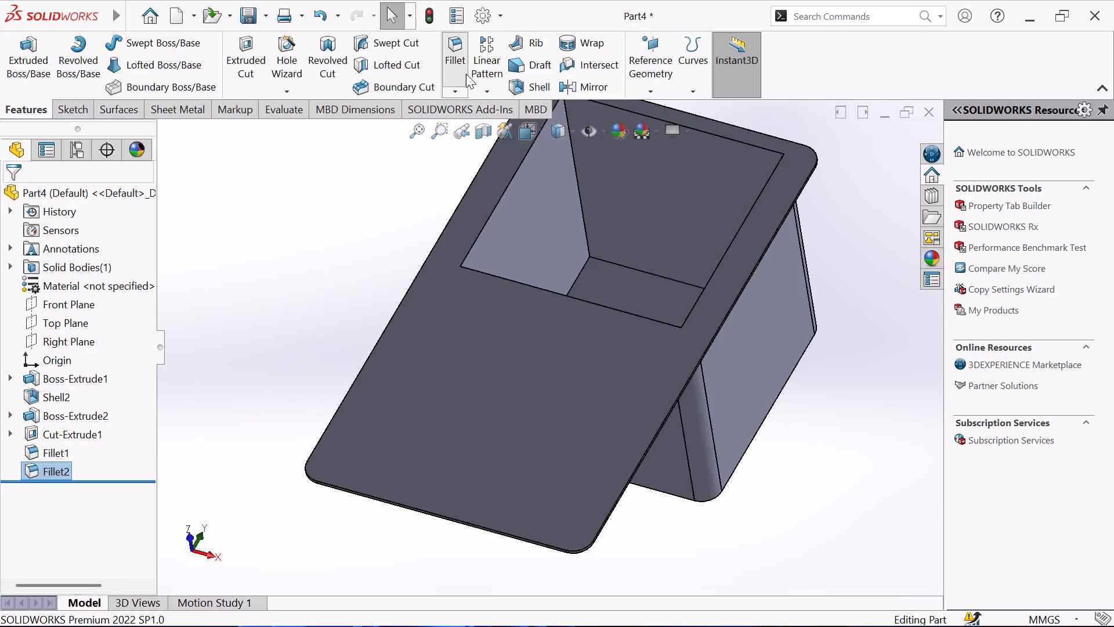
scroll(574, 161, up, 2)
scroll(589, 150, down, 3)
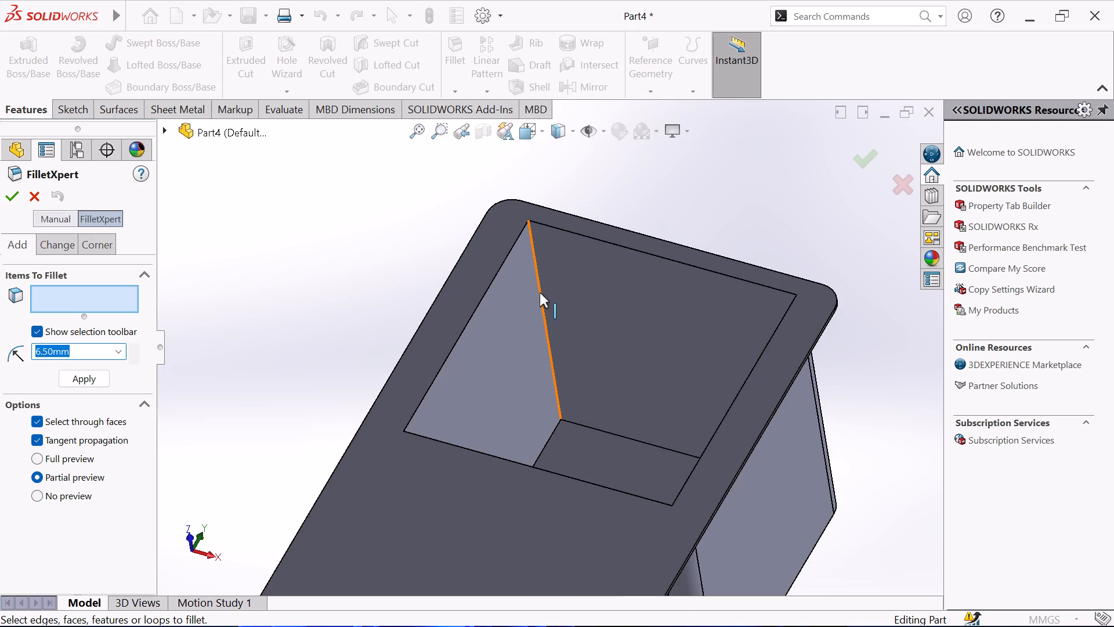
click(540, 293)
middle_drag(356, 269, 429, 313)
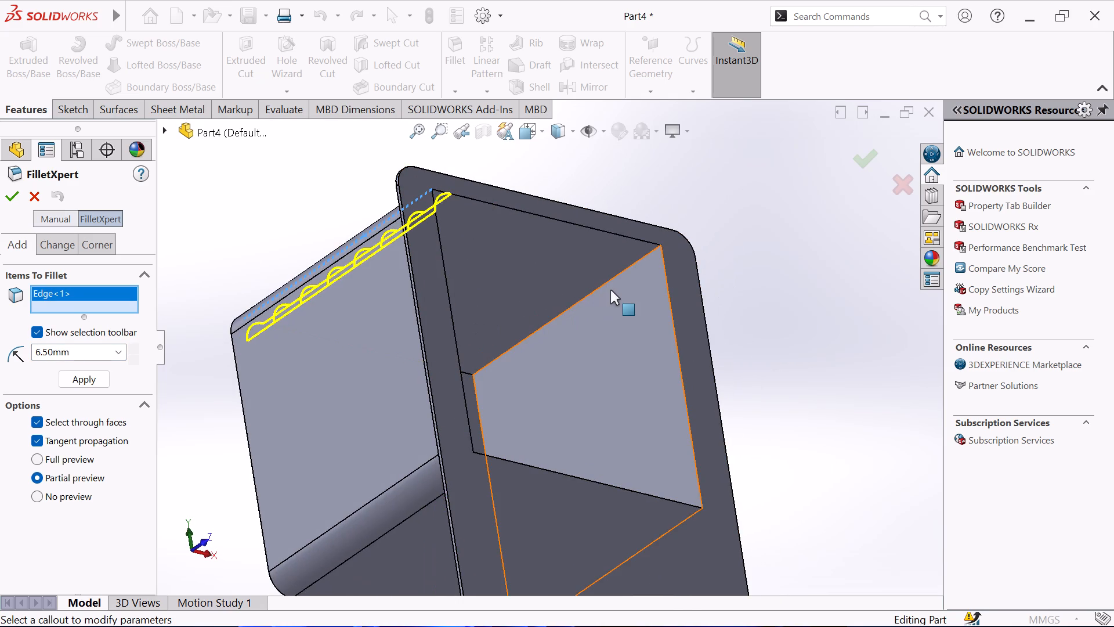
click(613, 276)
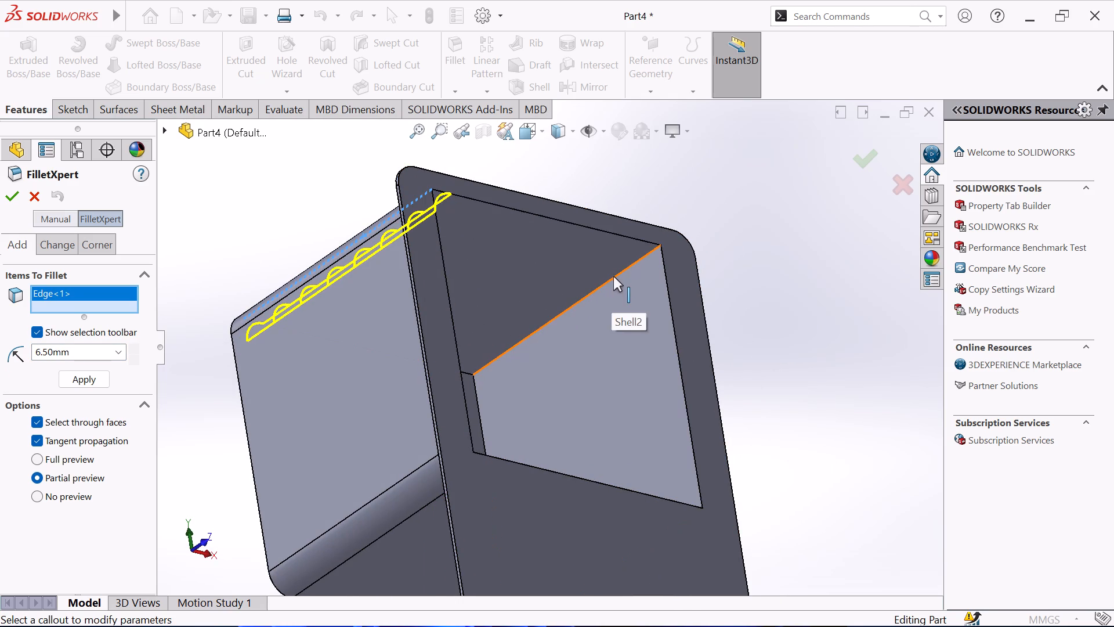
middle_drag(225, 236, 179, 320)
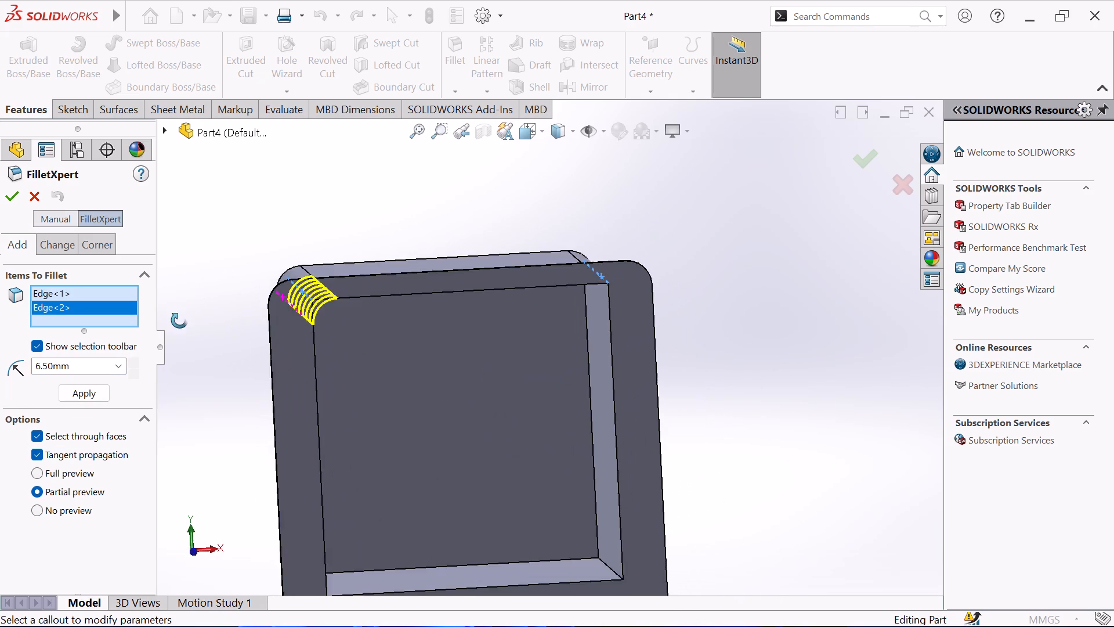
middle_drag(179, 320, 171, 341)
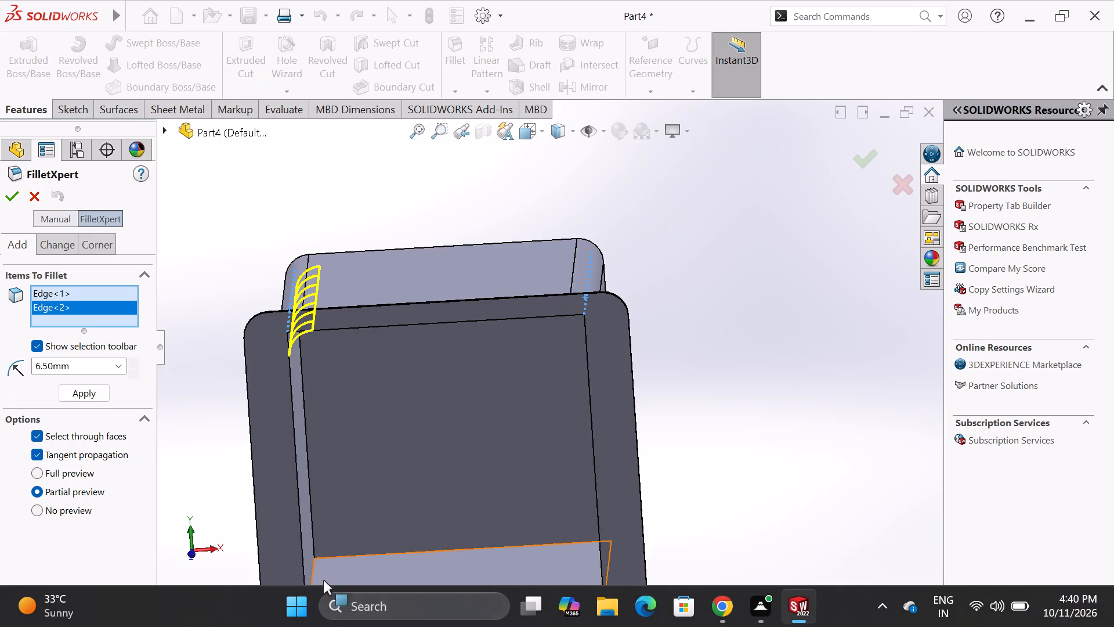
click(314, 567)
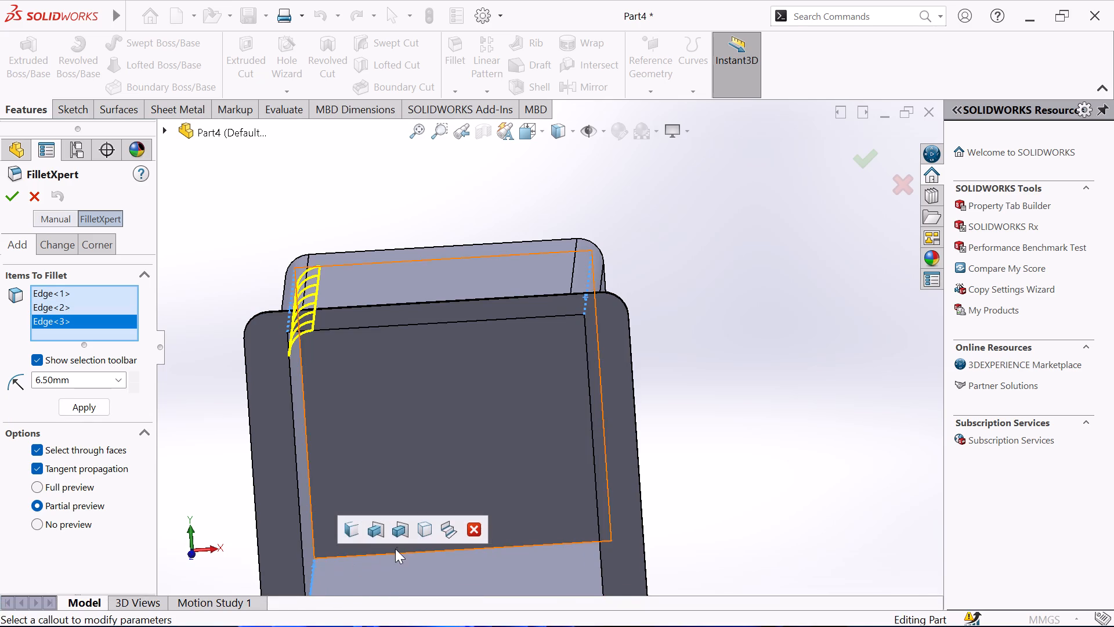
middle_drag(454, 509, 473, 502)
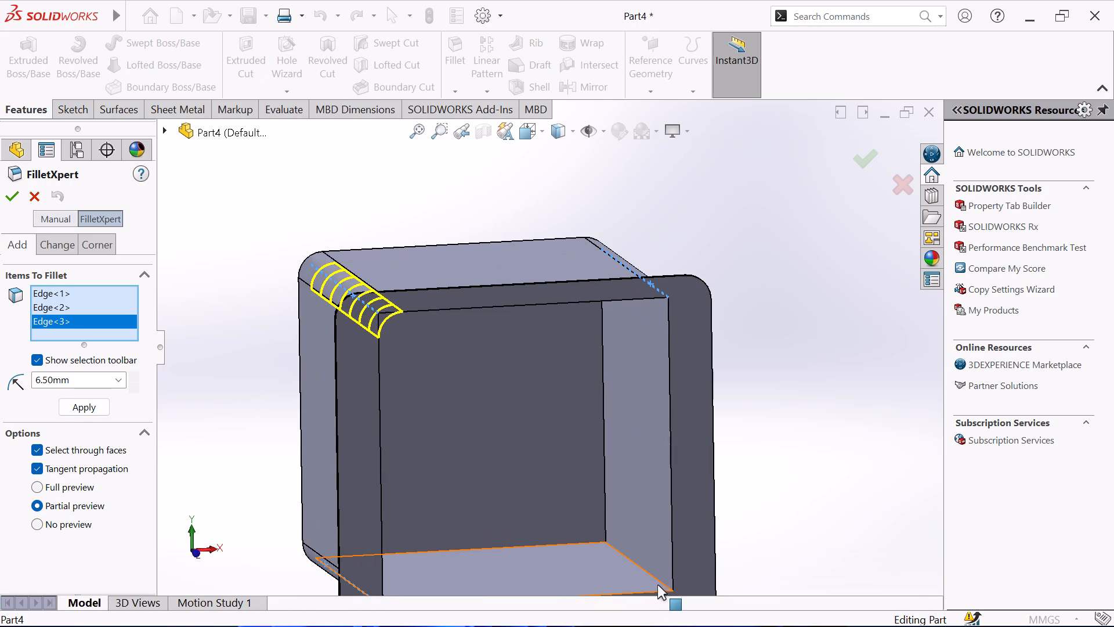
click(659, 580)
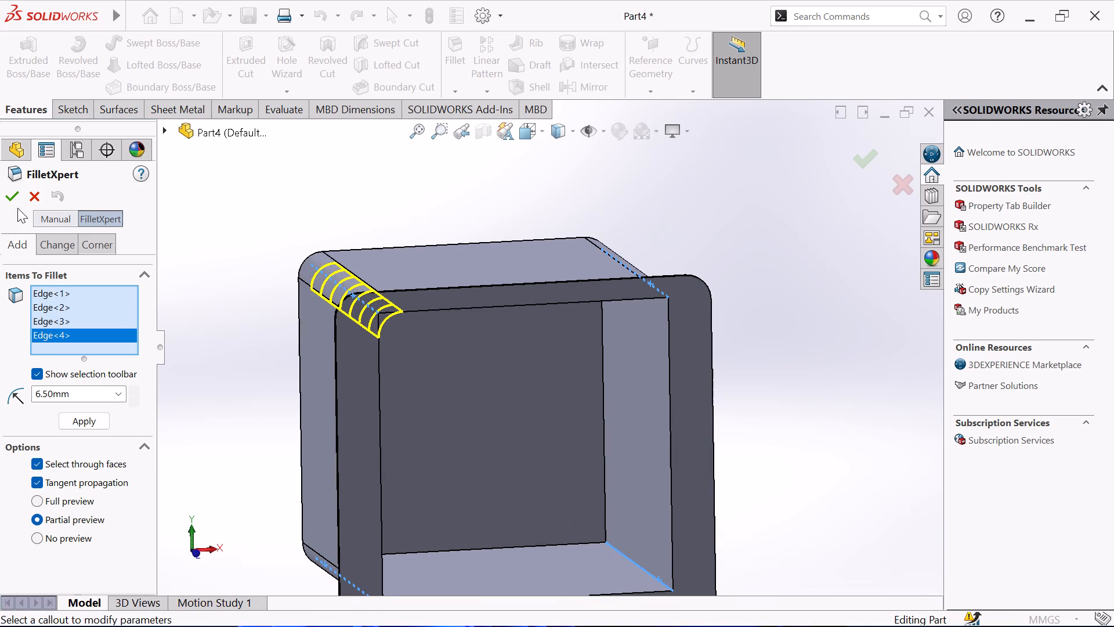
click(9, 201)
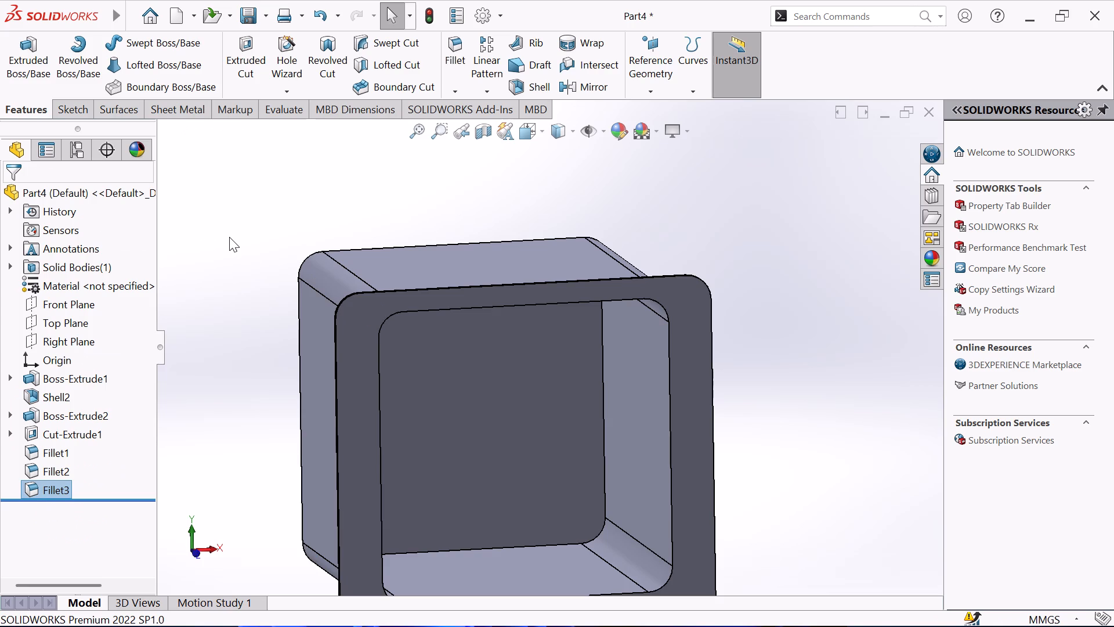
Examine the part from several sides, checking the filleted plate, the opening and the box's interior.
scroll(230, 236, up, 2)
scroll(324, 294, up, 2)
middle_drag(450, 276, 420, 142)
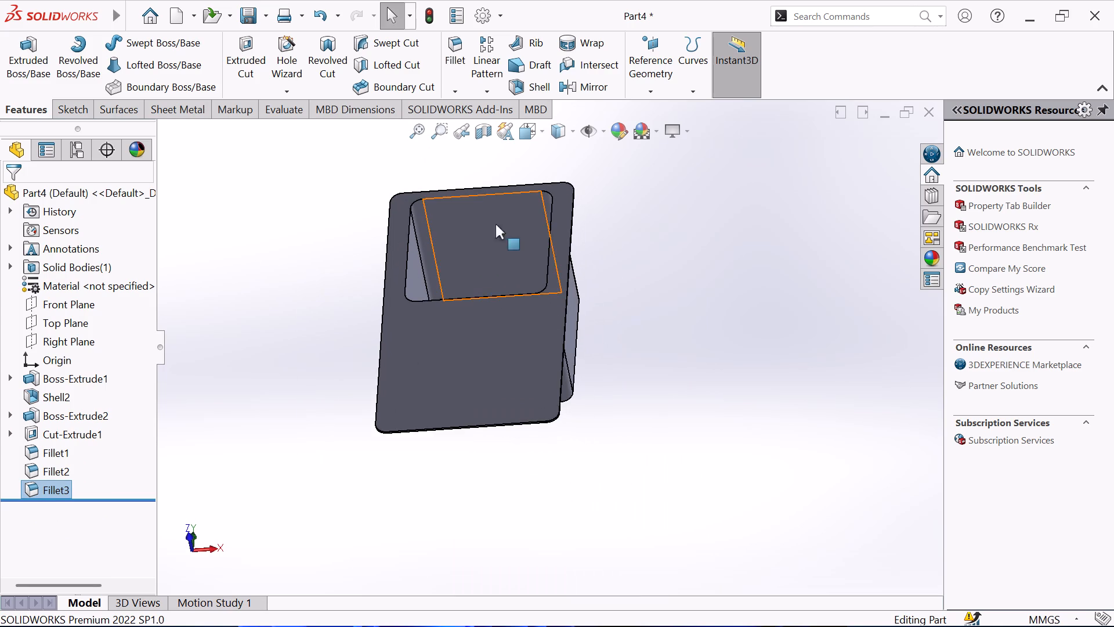
scroll(532, 247, down, 1)
middle_drag(698, 328, 762, 365)
scroll(458, 256, down, 1)
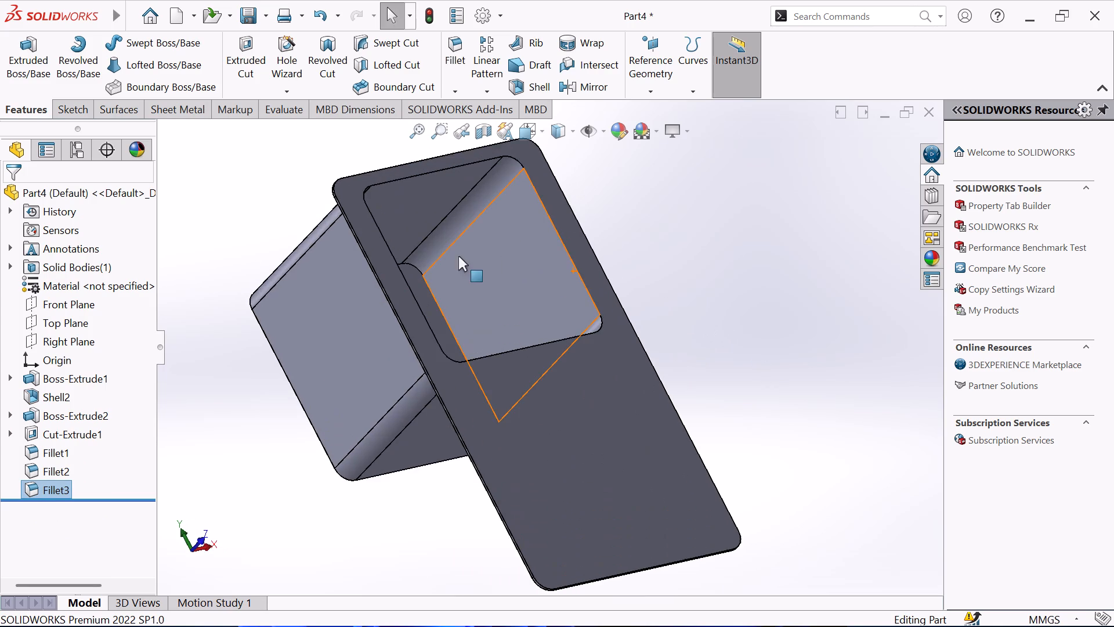
middle_drag(241, 199, 202, 231)
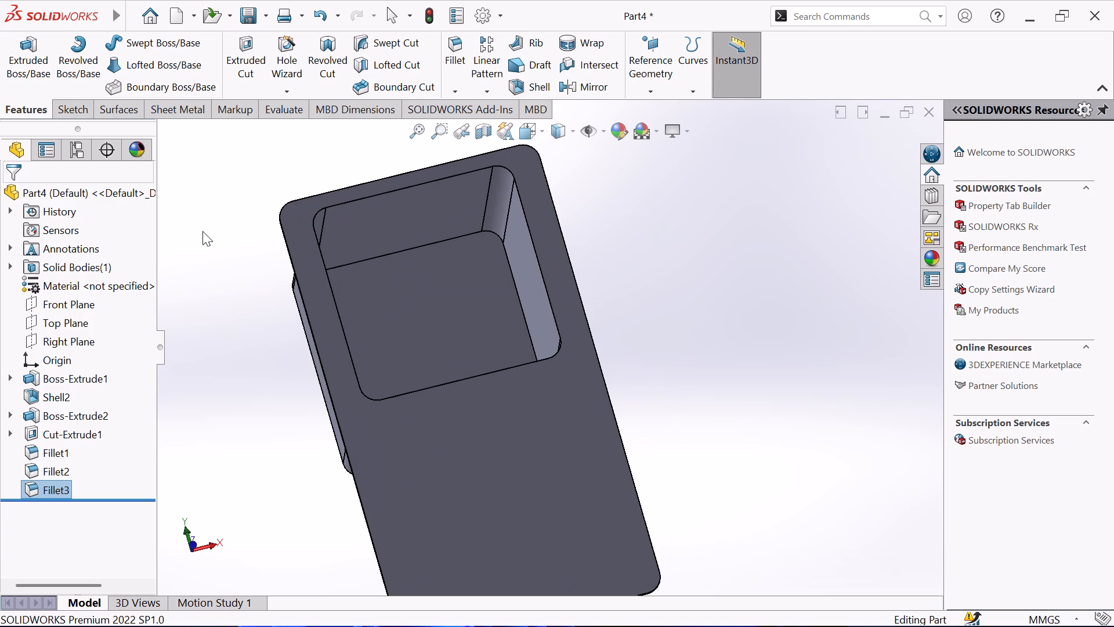
scroll(376, 318, up, 3)
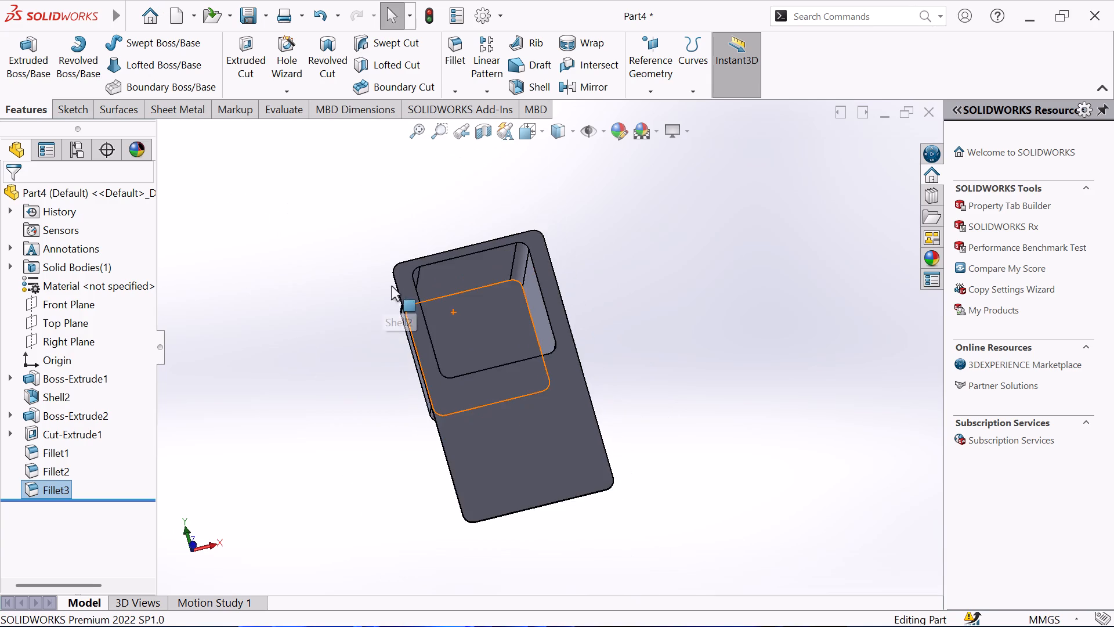
middle_drag(522, 272, 616, 245)
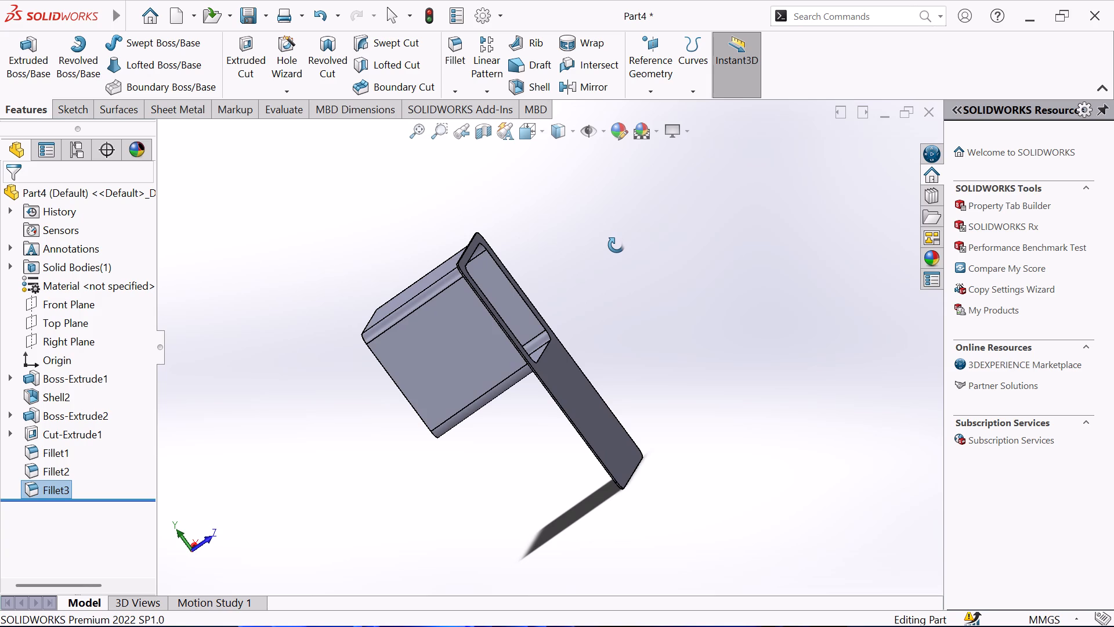
middle_drag(616, 245, 582, 256)
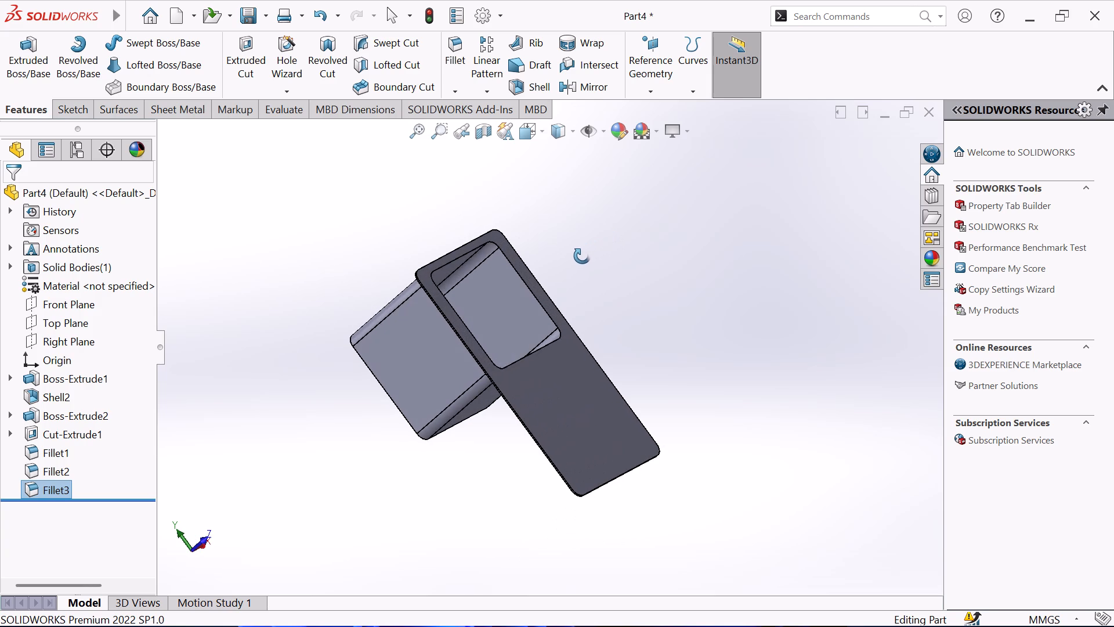
middle_drag(582, 256, 559, 327)
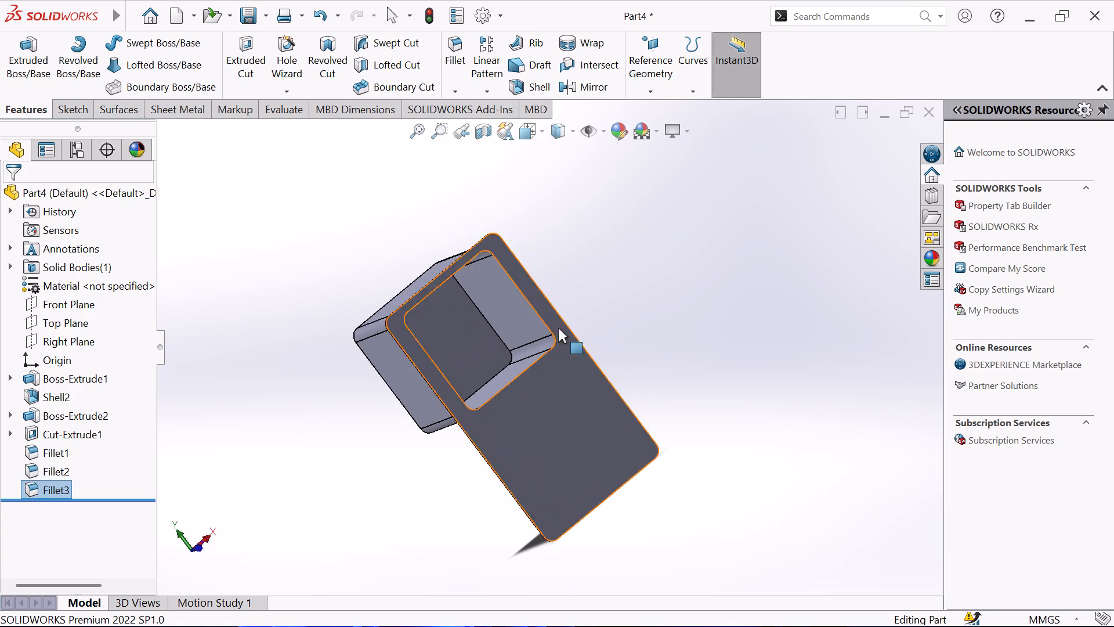
Fillet the inner edge loop around the box cavity's floor with a 6.5 mm radius.
click(454, 46)
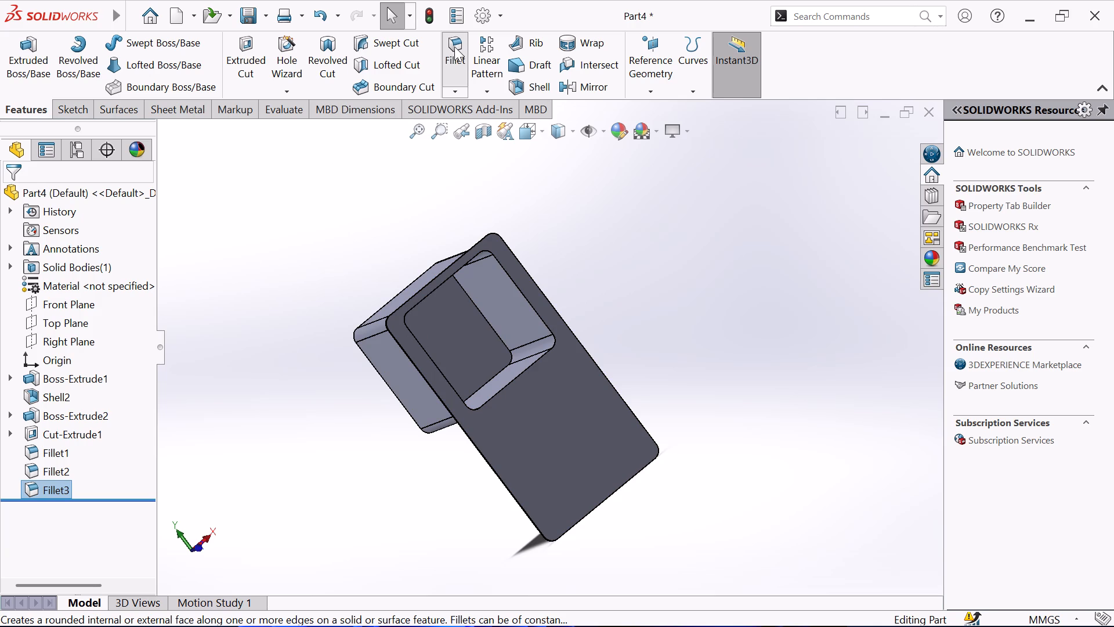
click(495, 333)
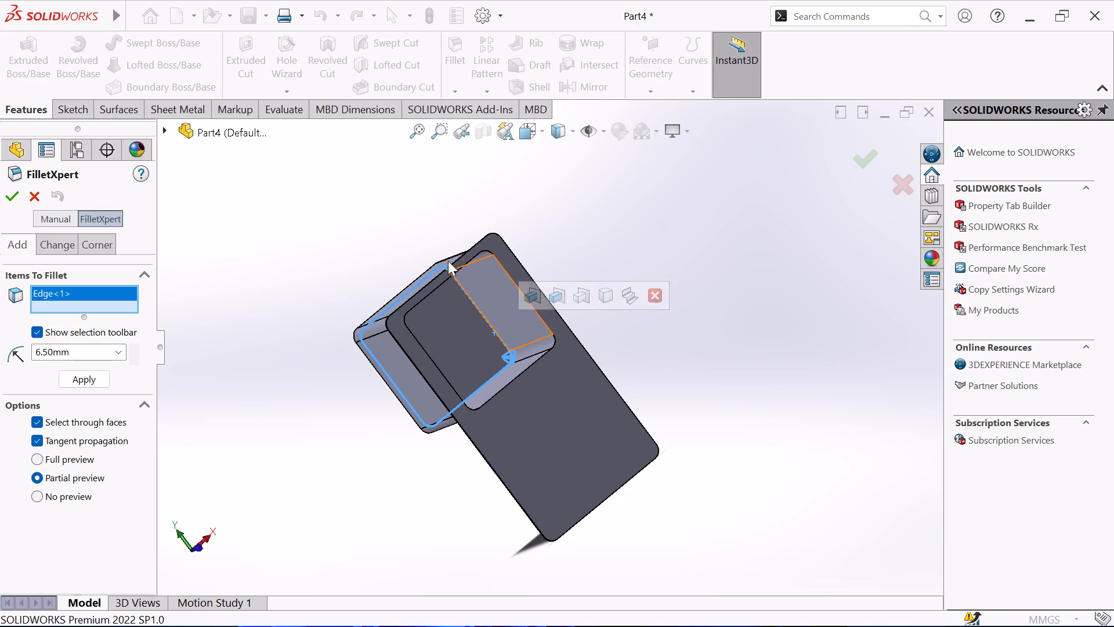
click(3, 193)
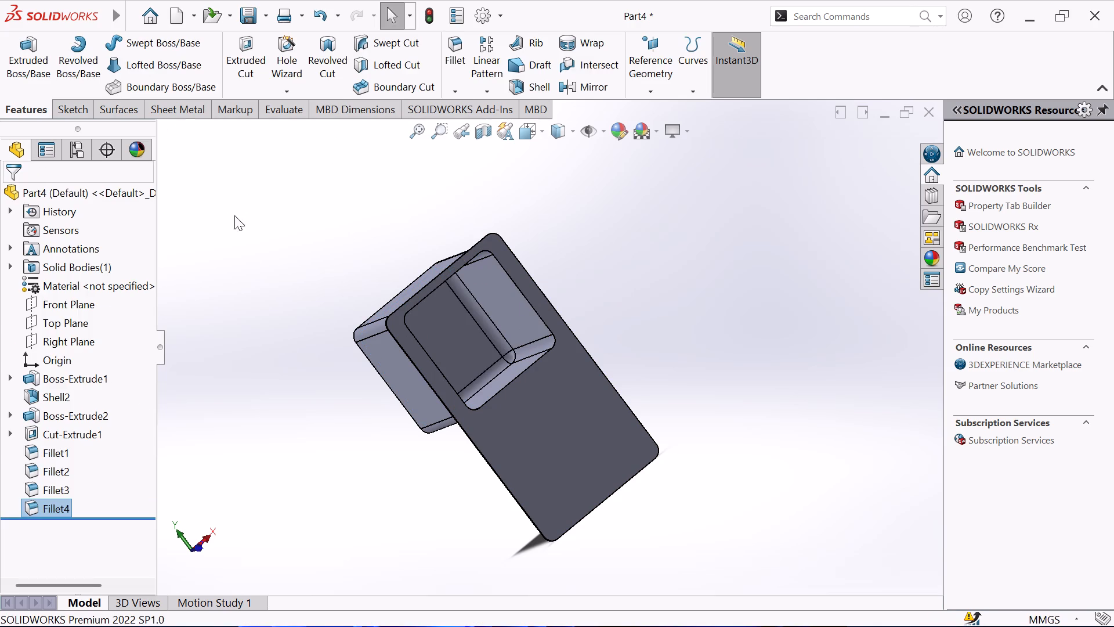
Start a sketch on the 100 x 180 mm plate's outer face and draw a vertical centerline through the origin along the plate's length.
middle_drag(323, 207, 295, 157)
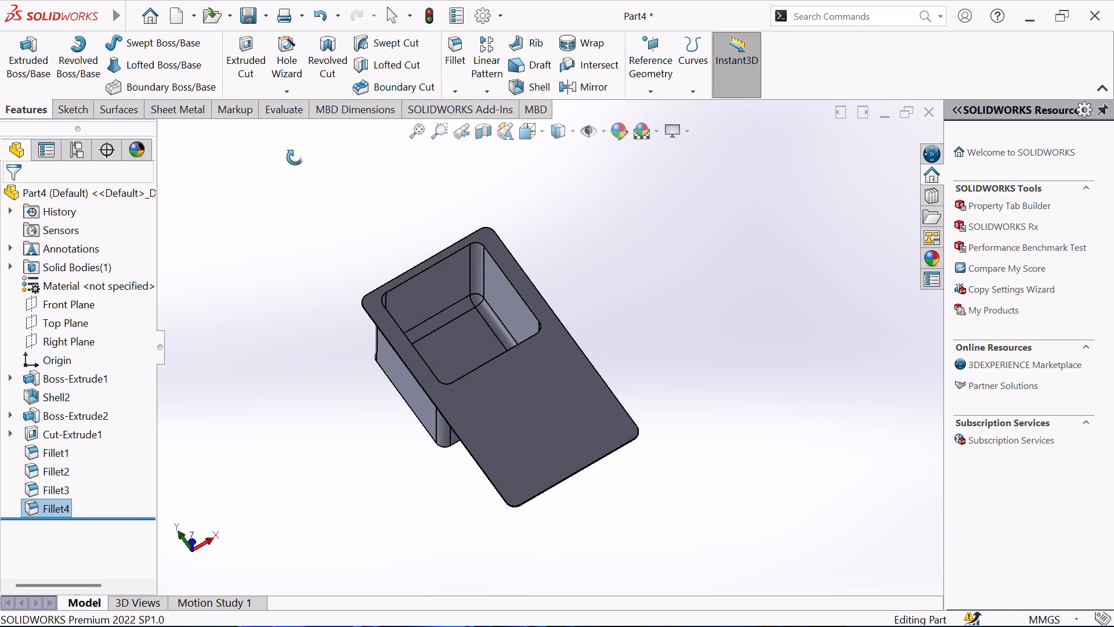
middle_drag(295, 157, 317, 129)
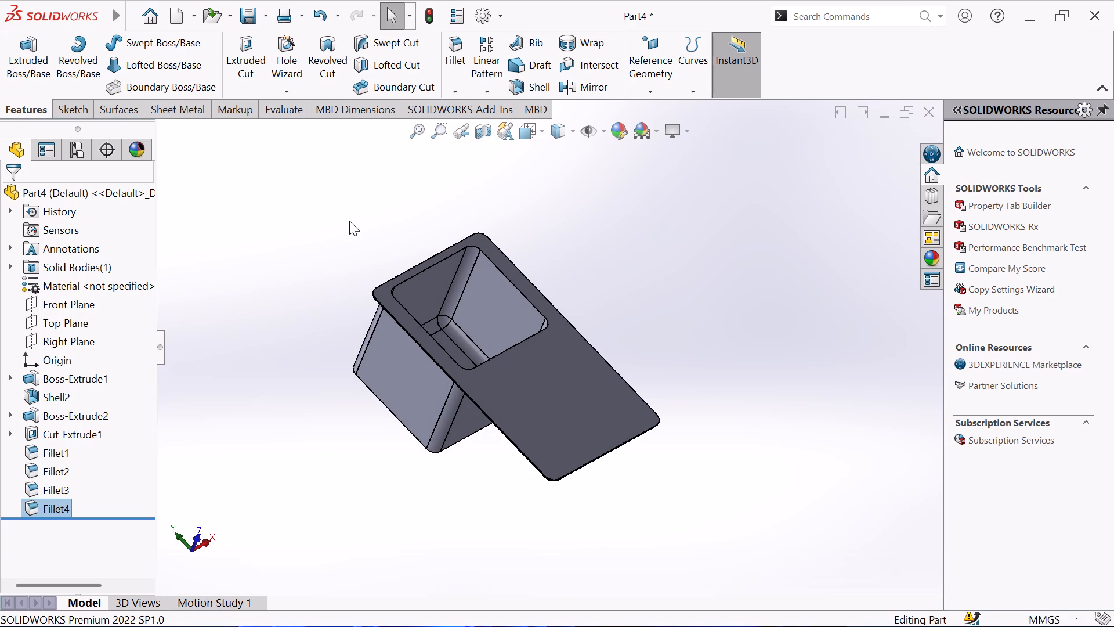
middle_drag(328, 250, 399, 212)
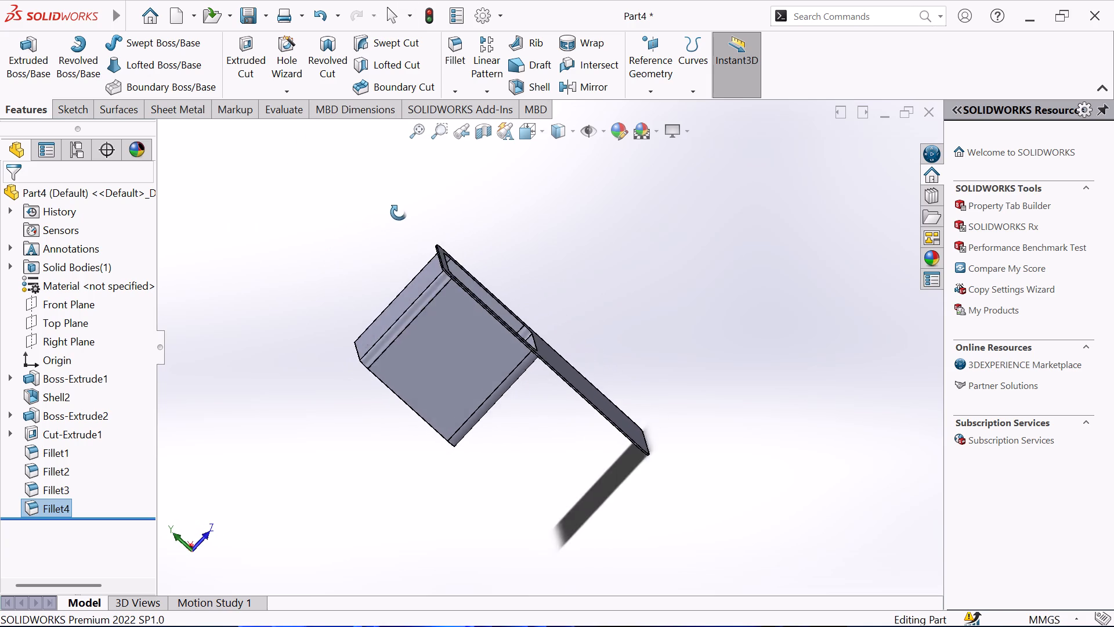
middle_drag(399, 212, 369, 301)
click(605, 392)
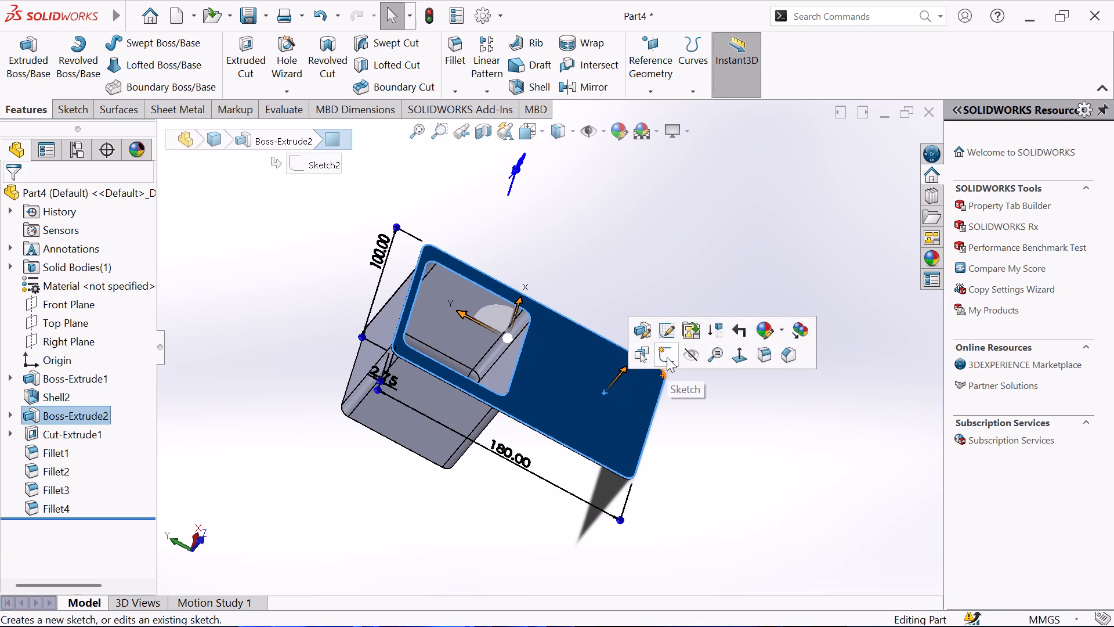
click(666, 354)
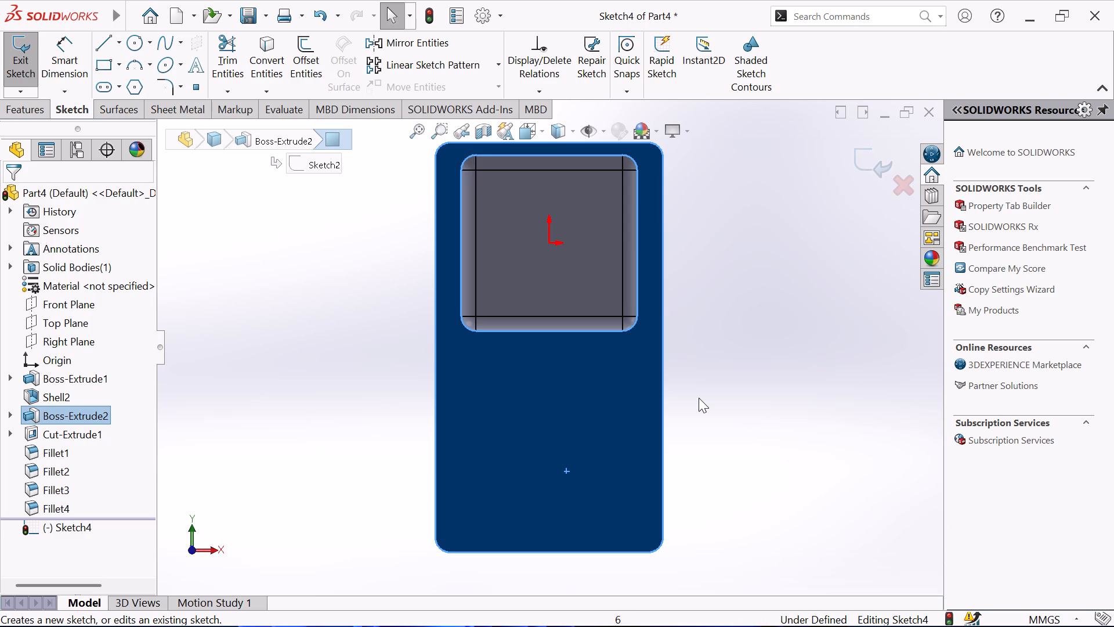
click(717, 394)
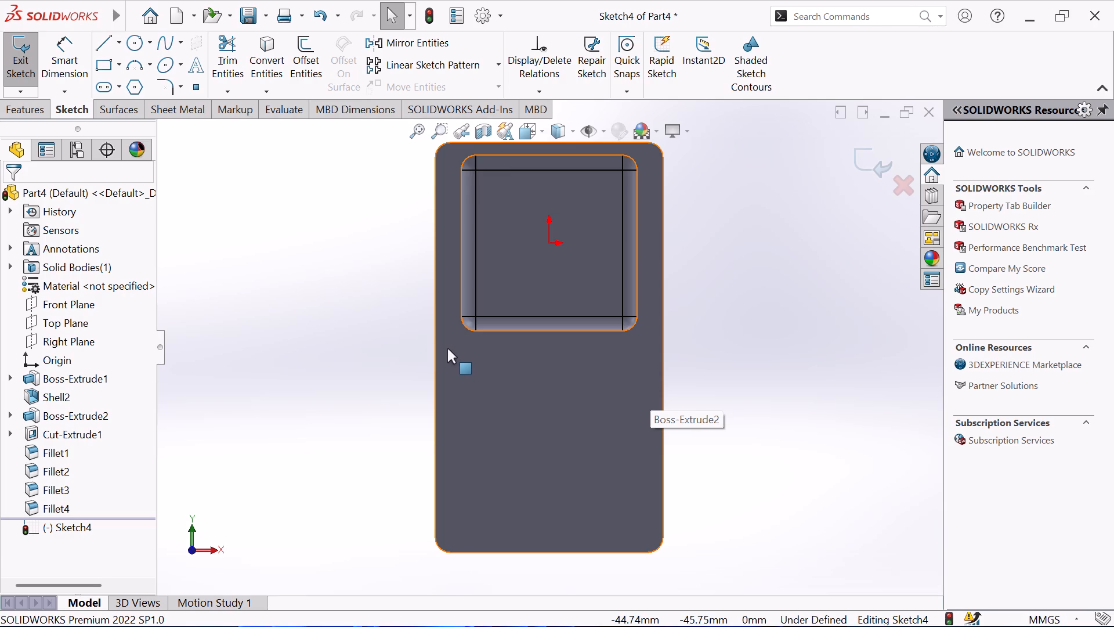
click(118, 39)
click(103, 81)
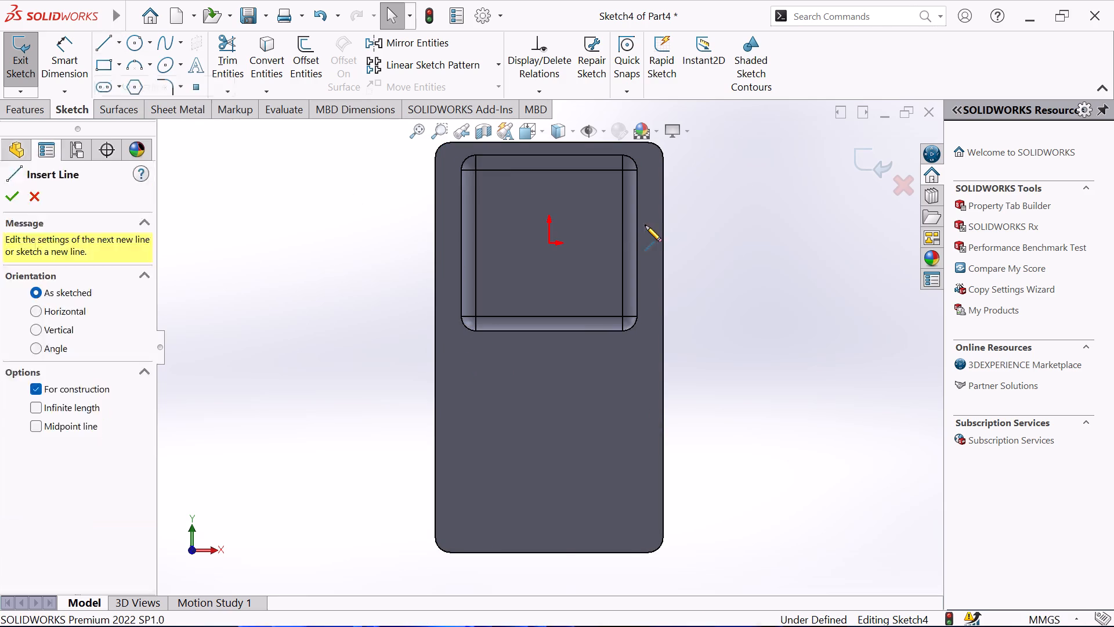
click(552, 147)
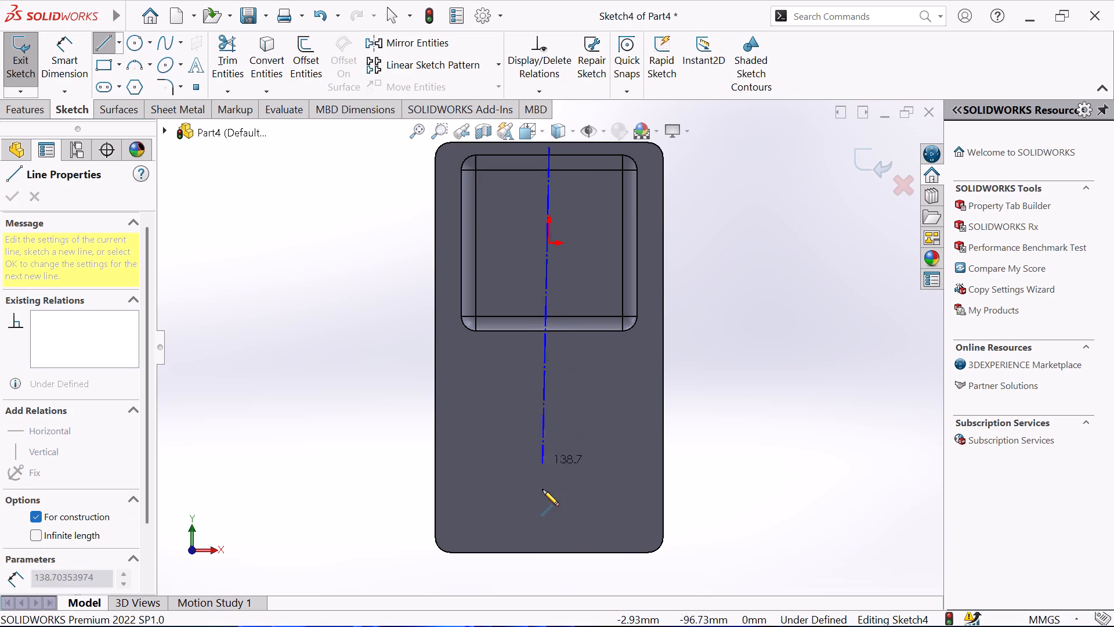
click(552, 548)
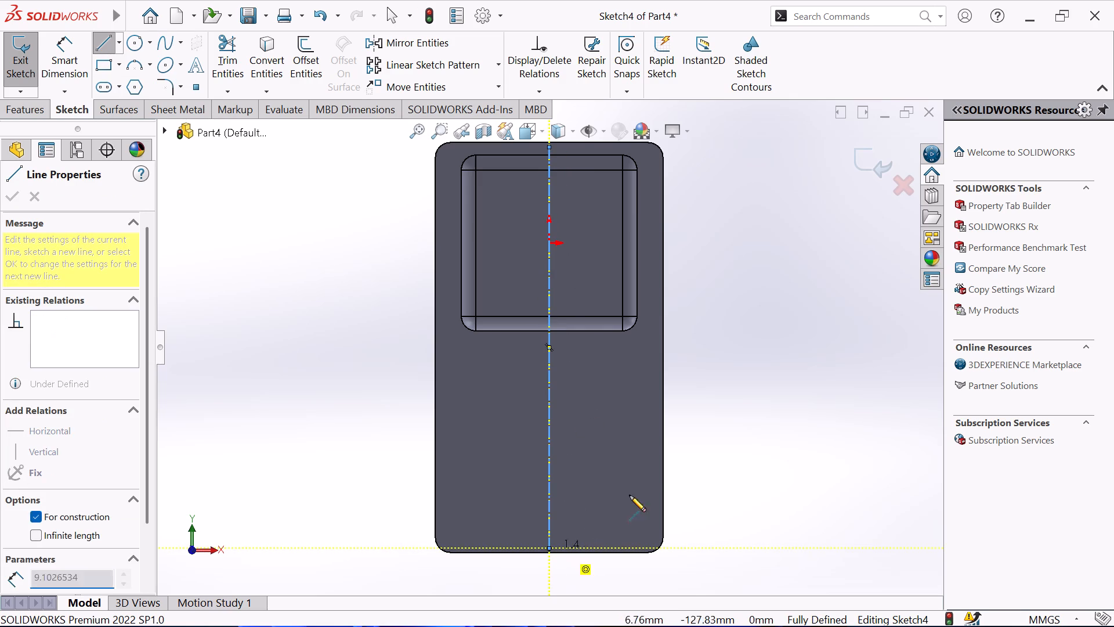
right_click(819, 399)
click(850, 418)
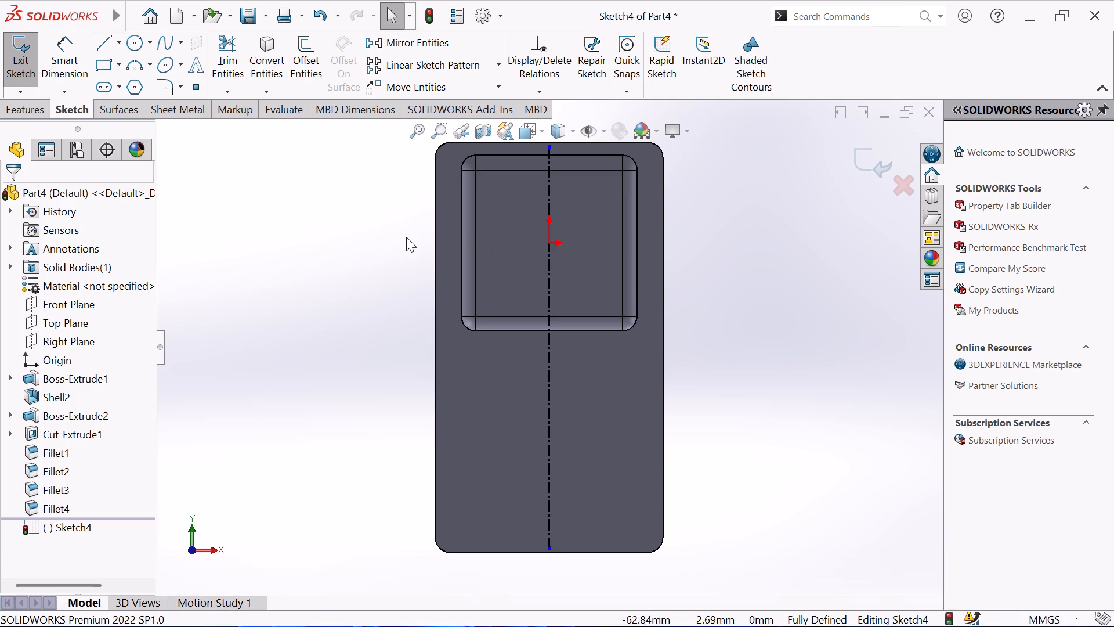
Sketch a horizontal straight slot below the square opening, about 54 mm between centres and 17 mm wide, crossing the centerline.
scroll(404, 237, up, 1)
scroll(540, 192, up, 1)
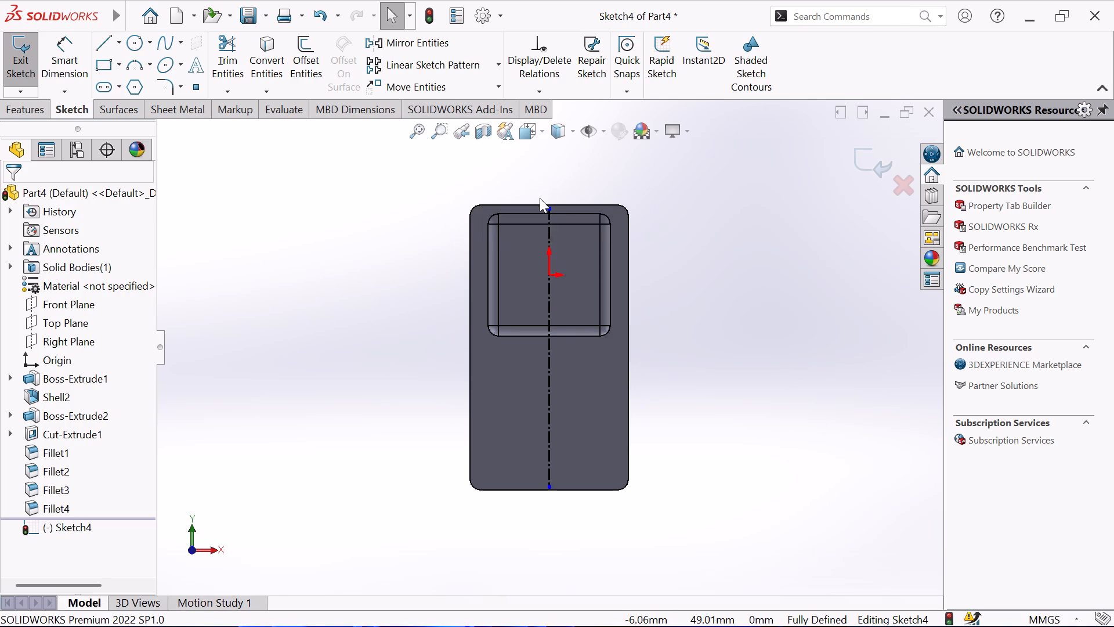
scroll(540, 198, down, 2)
scroll(595, 430, up, 2)
scroll(594, 426, down, 1)
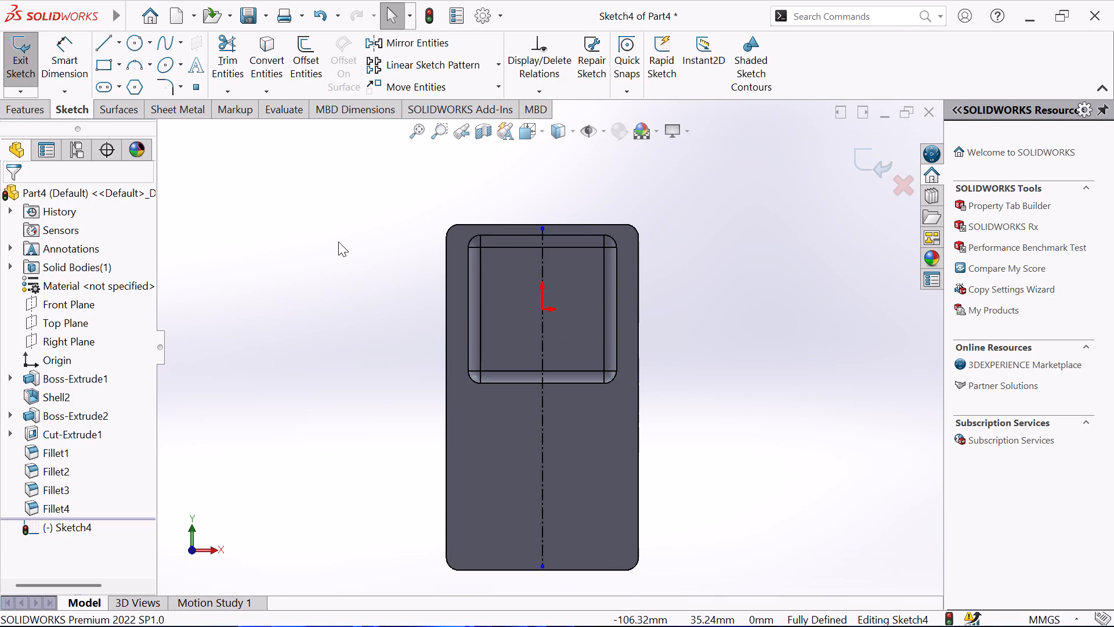
click(99, 87)
click(489, 415)
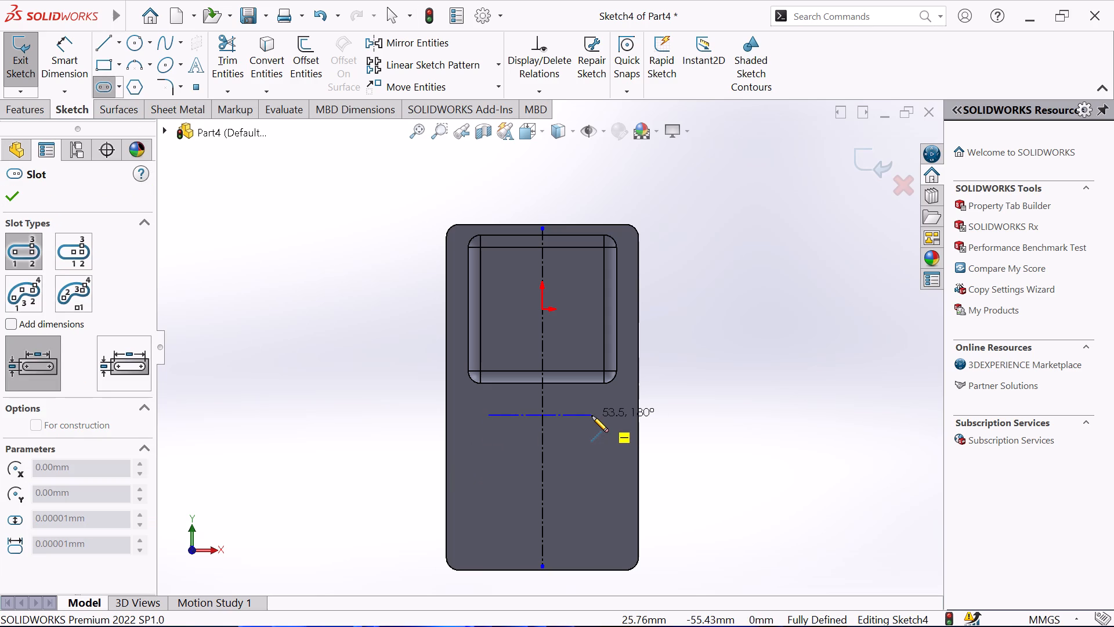
click(592, 416)
click(602, 399)
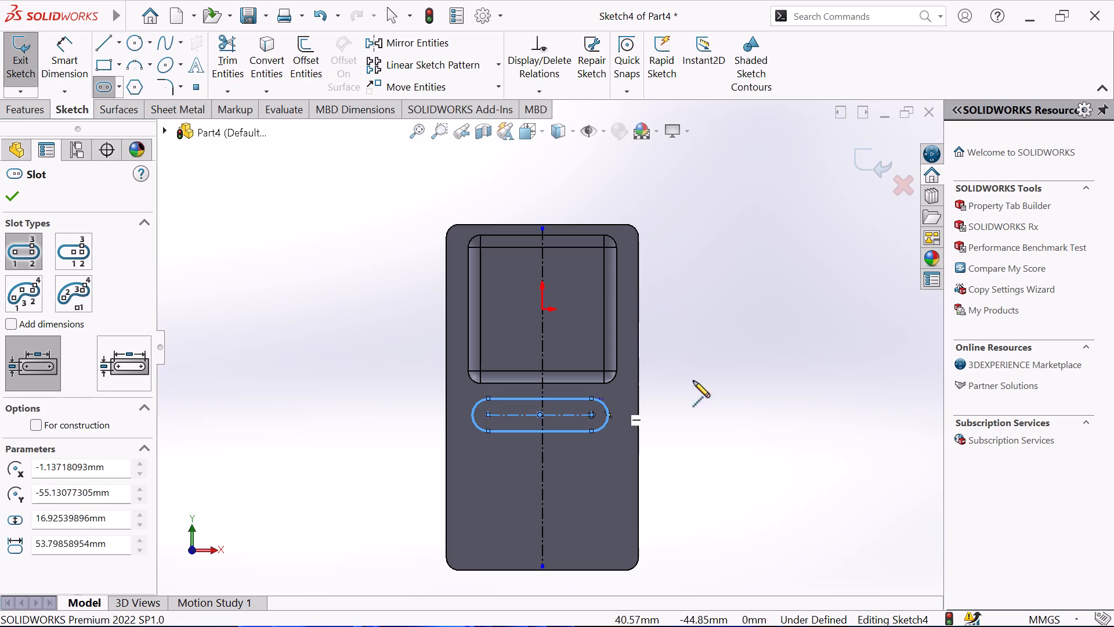
right_click(723, 376)
click(764, 388)
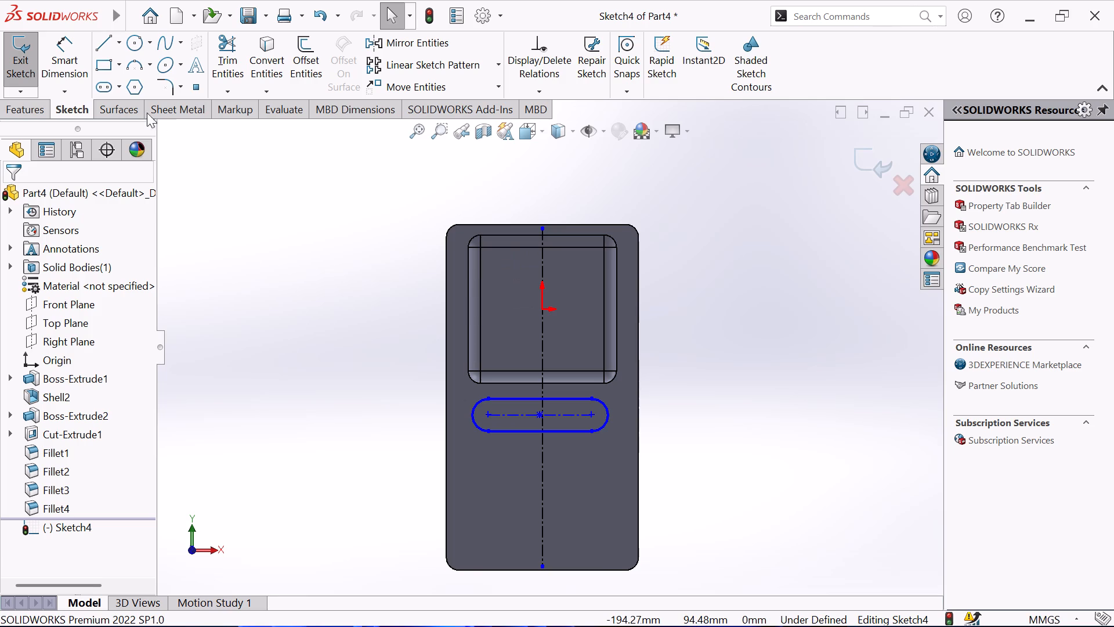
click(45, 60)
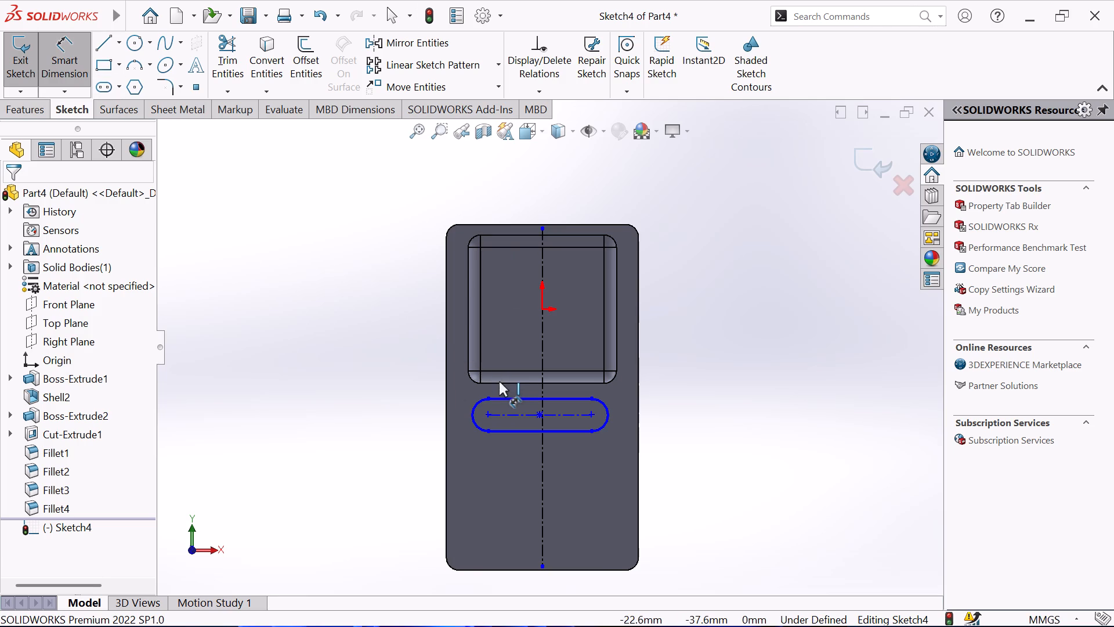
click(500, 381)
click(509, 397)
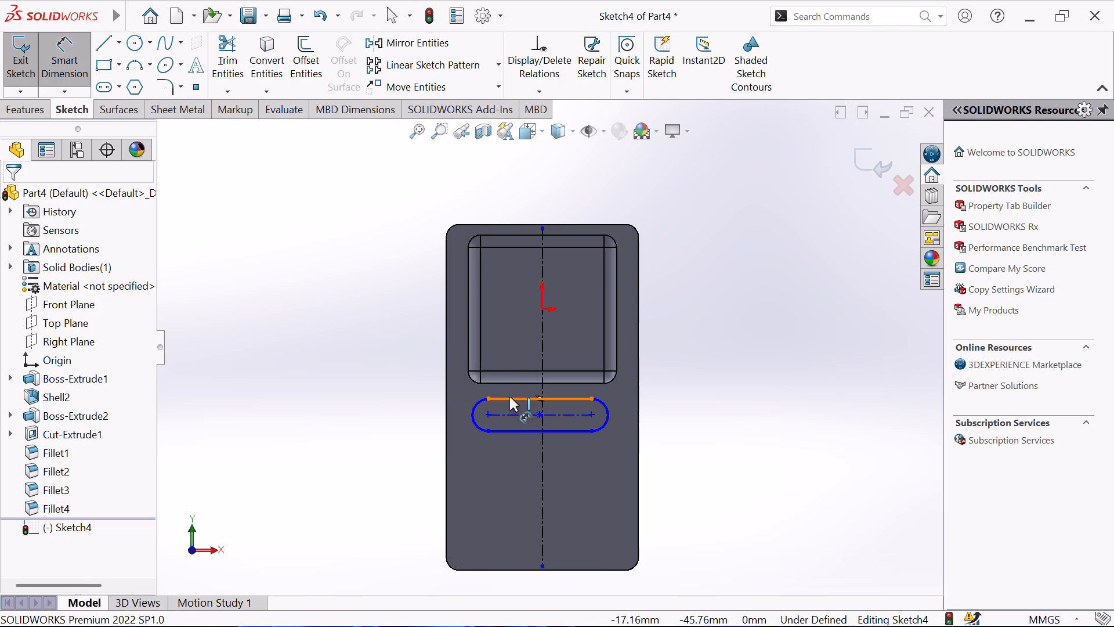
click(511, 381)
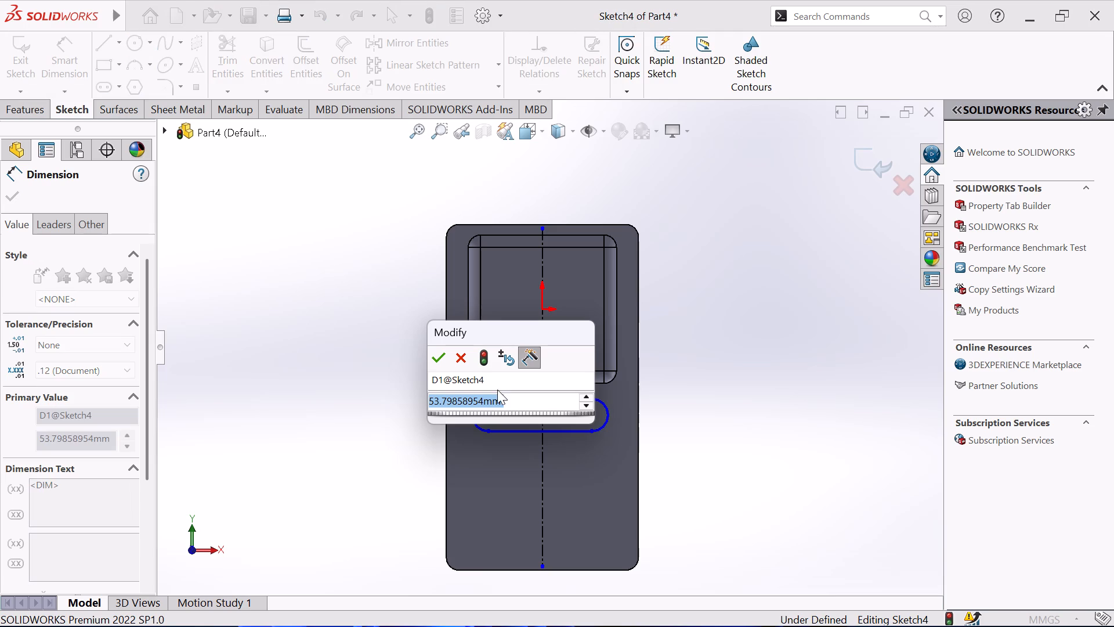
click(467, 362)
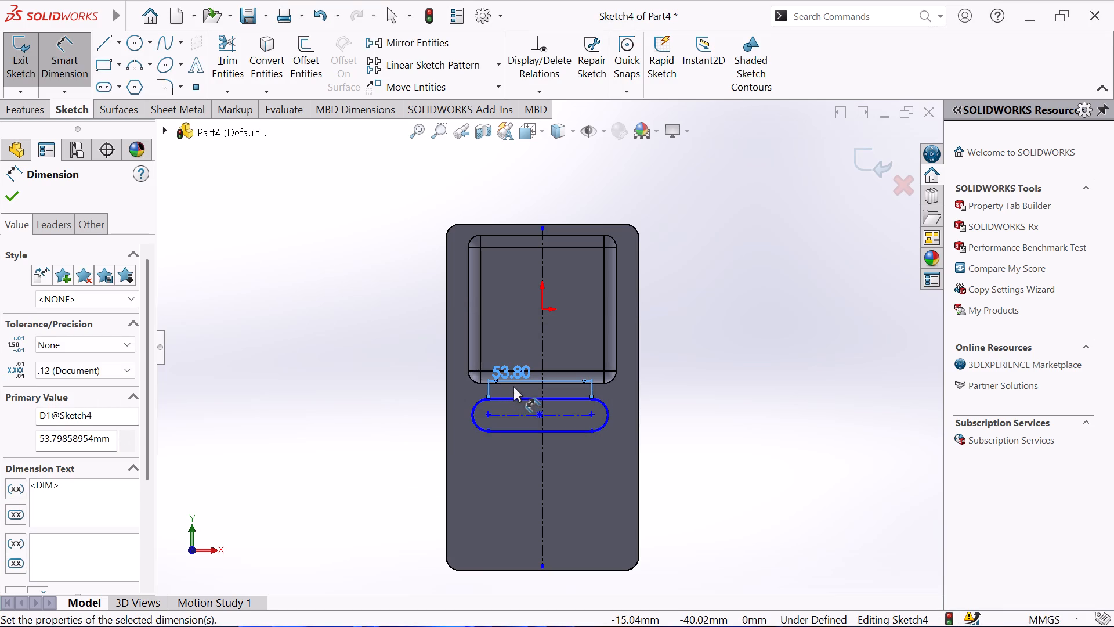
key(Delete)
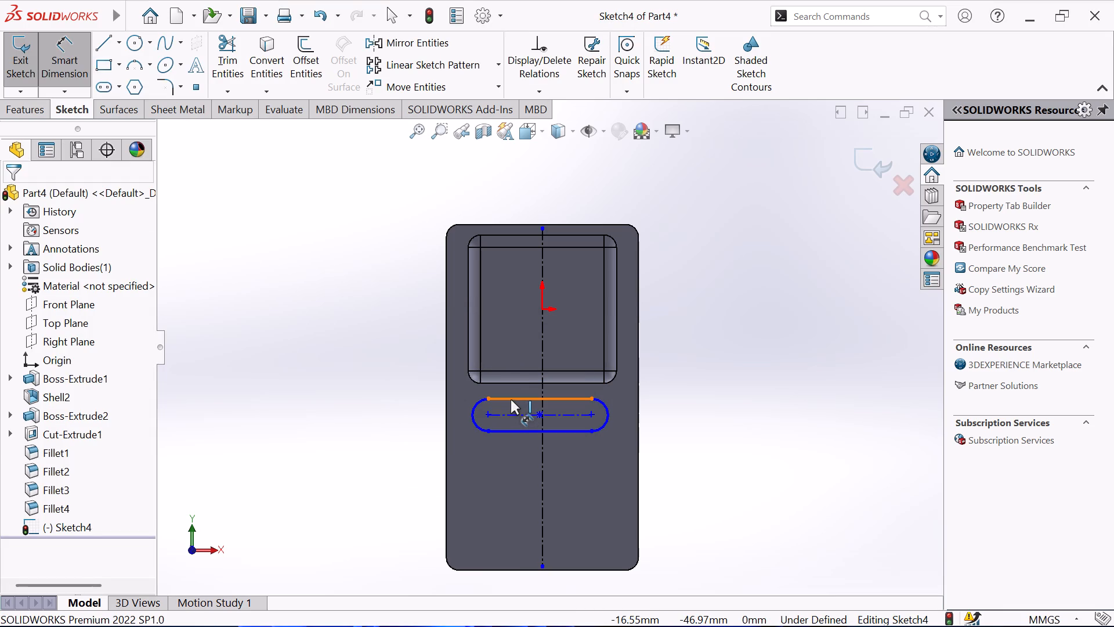
Dimension the distance from the square opening's lower edge to the slot's upper line as 8.83 mm.
click(511, 399)
click(514, 384)
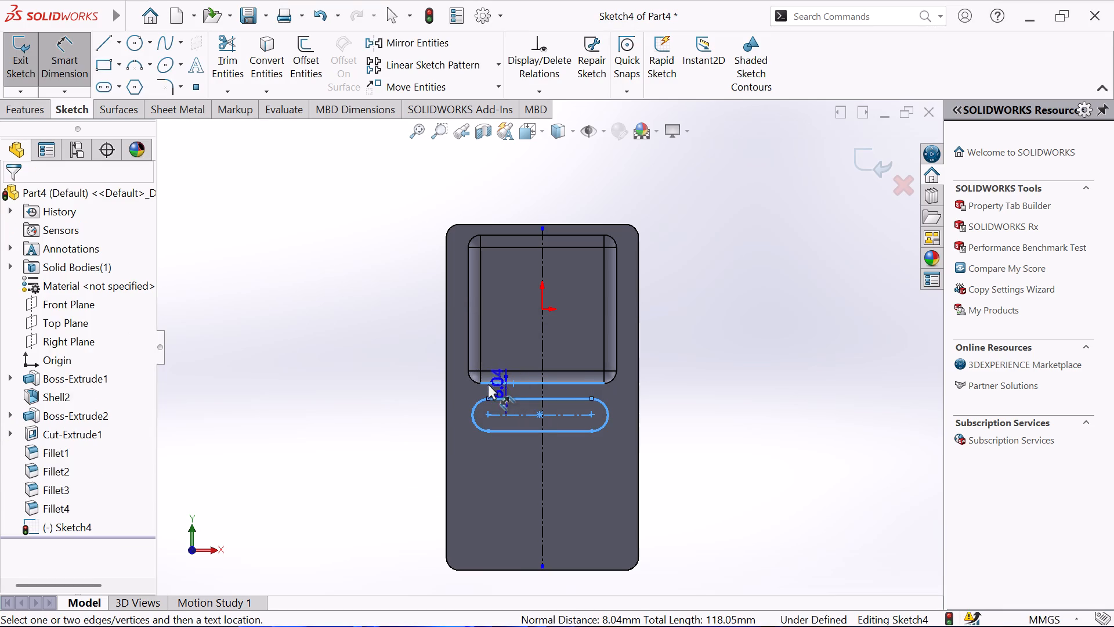
click(370, 389)
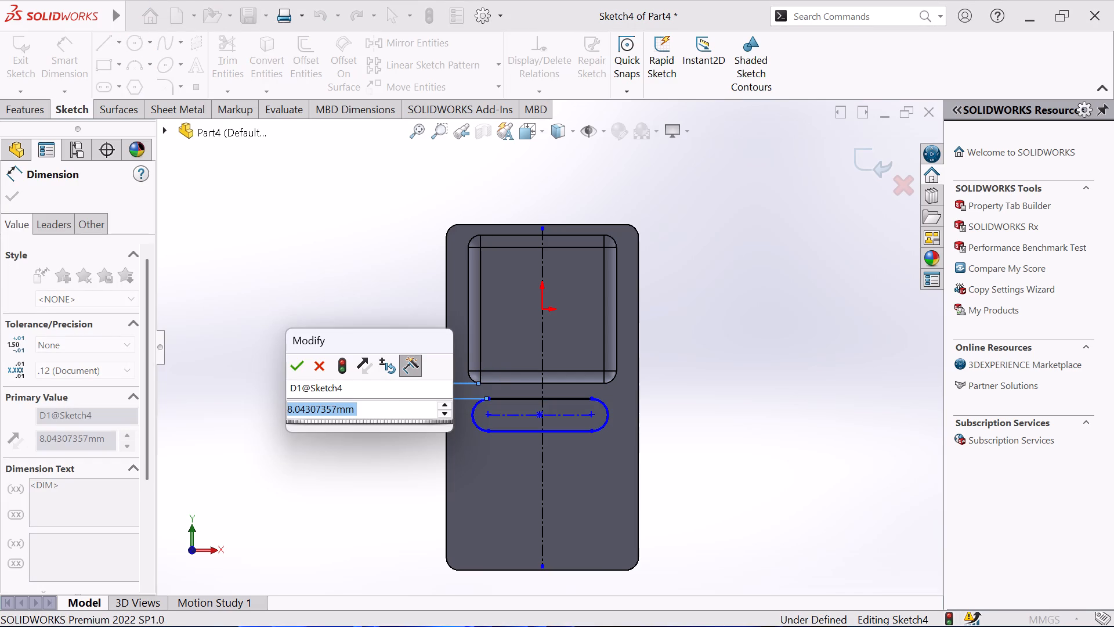
key(8)
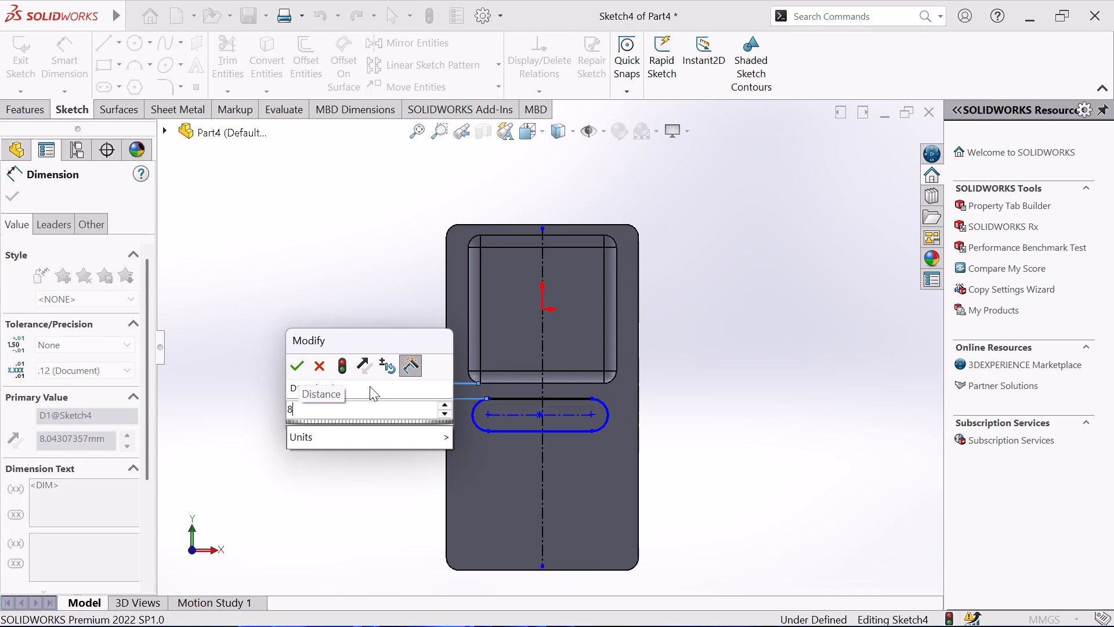
text(.83)
key(Return)
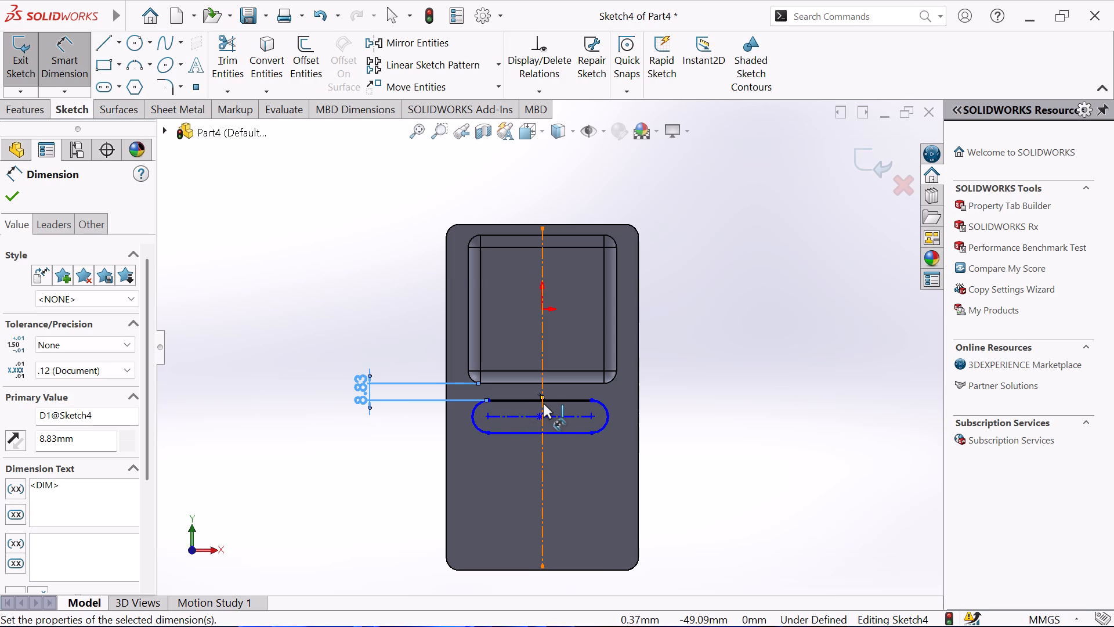
Dimension the slot's rounded end with a 6.5 mm radius.
click(609, 408)
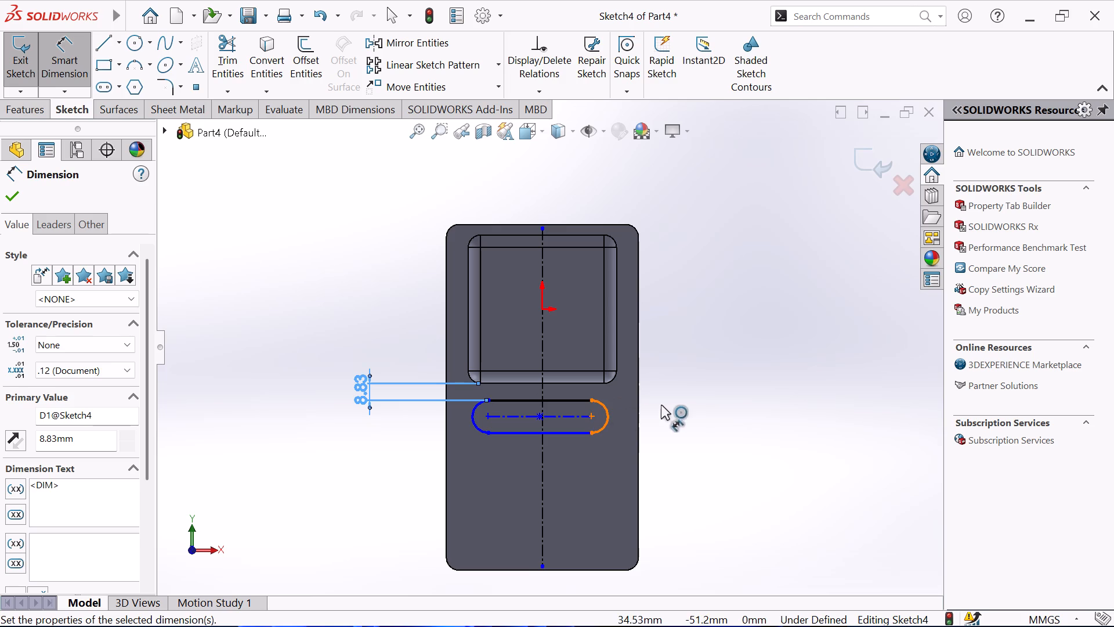
click(685, 395)
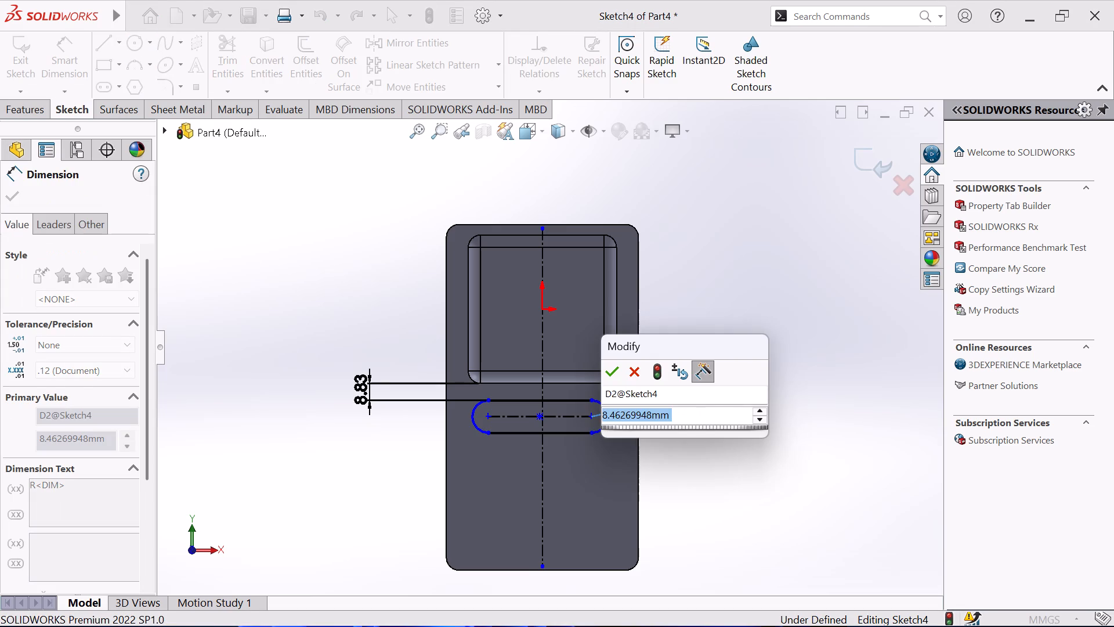
key(6)
text(.5)
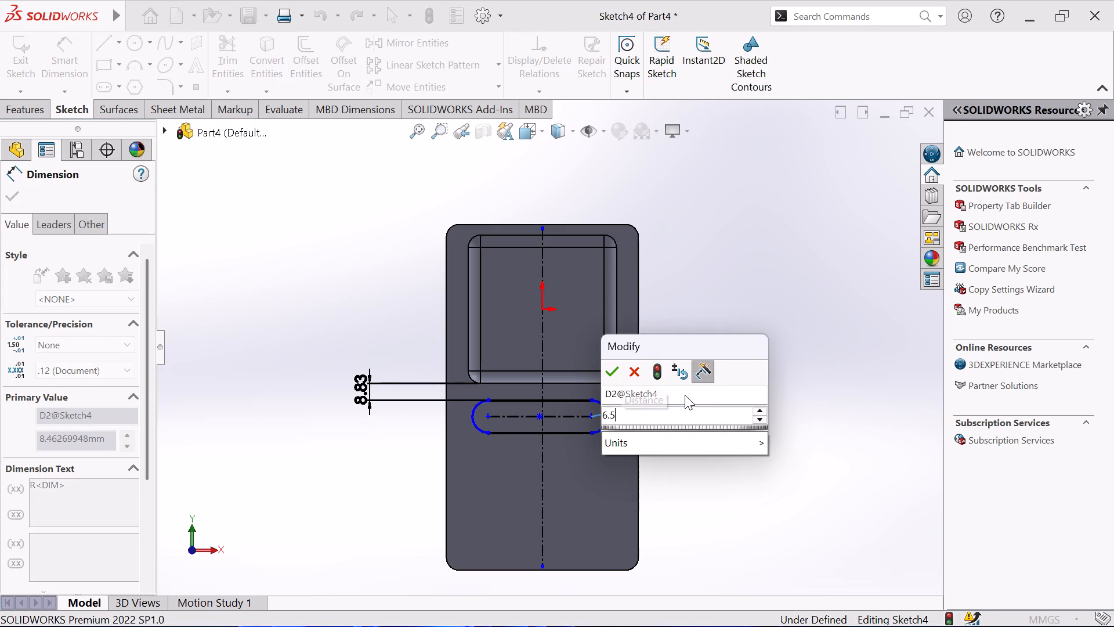
key(Return)
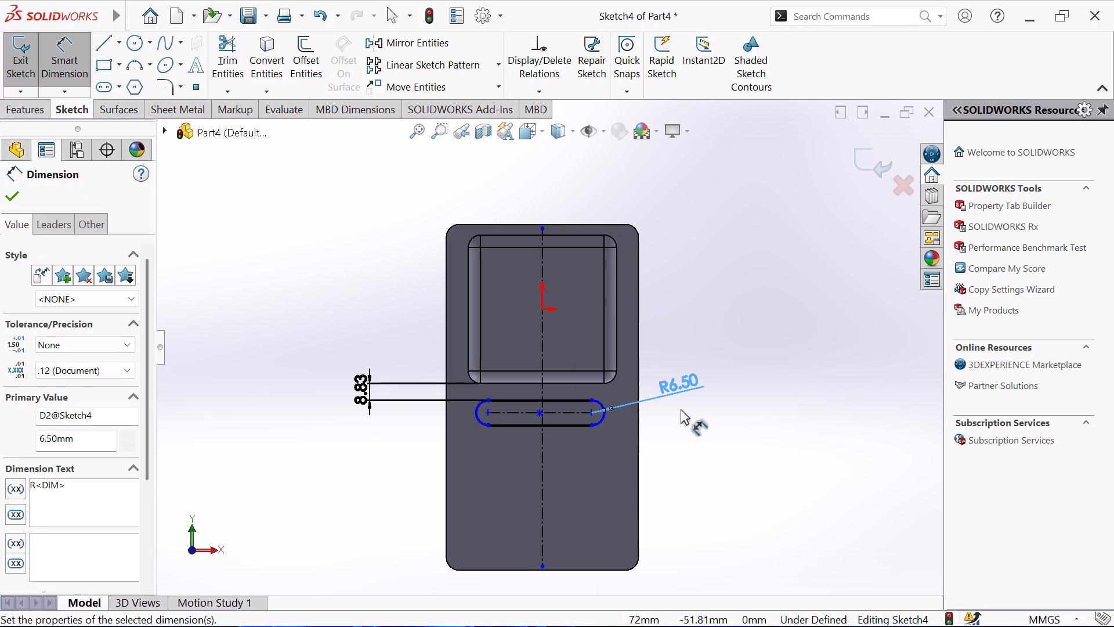
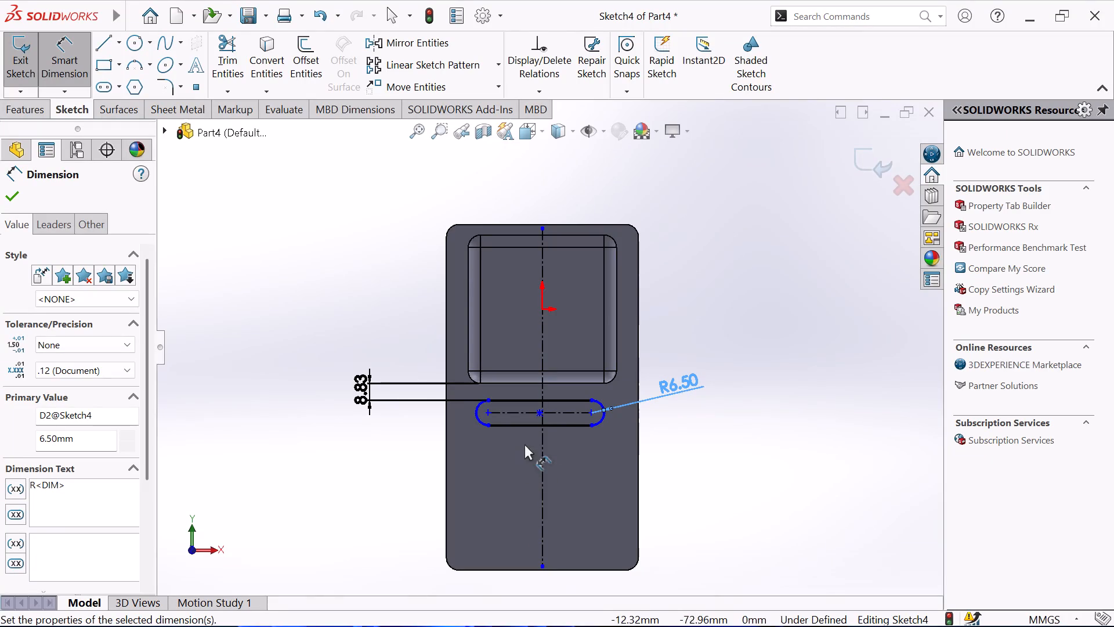
Dimension the slot's centre-to-centre length as 80 mm.
click(563, 411)
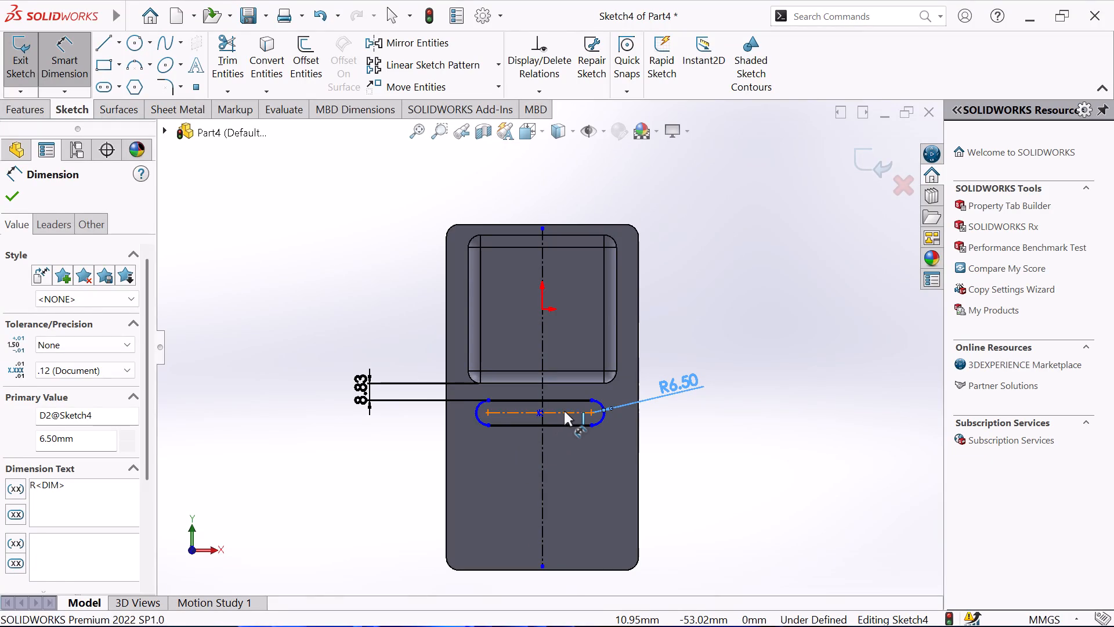
click(534, 487)
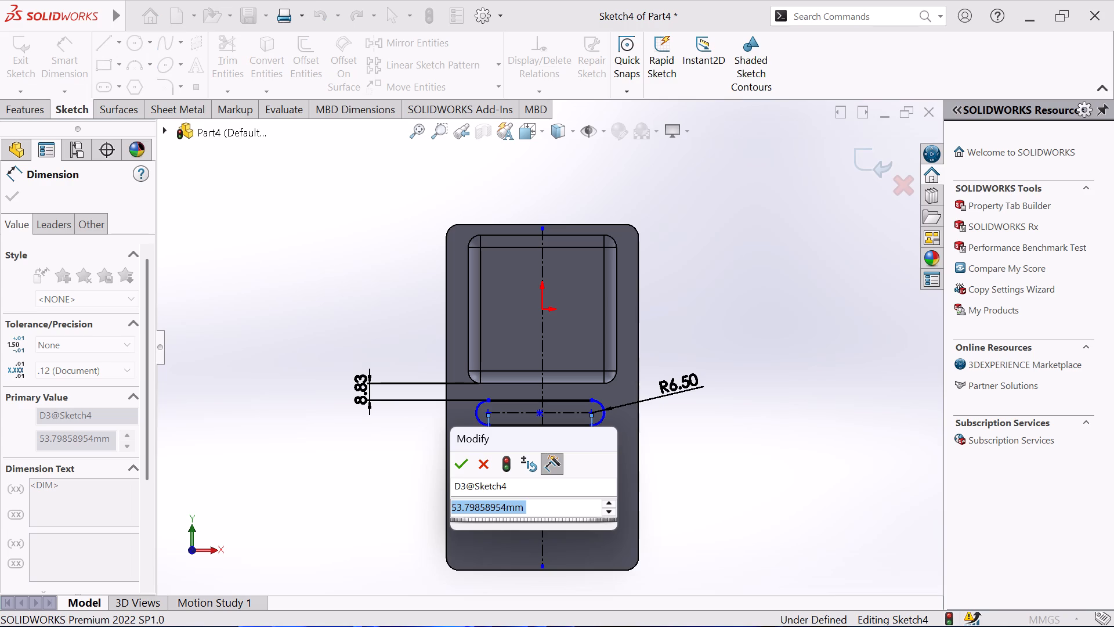
text(80)
key(Return)
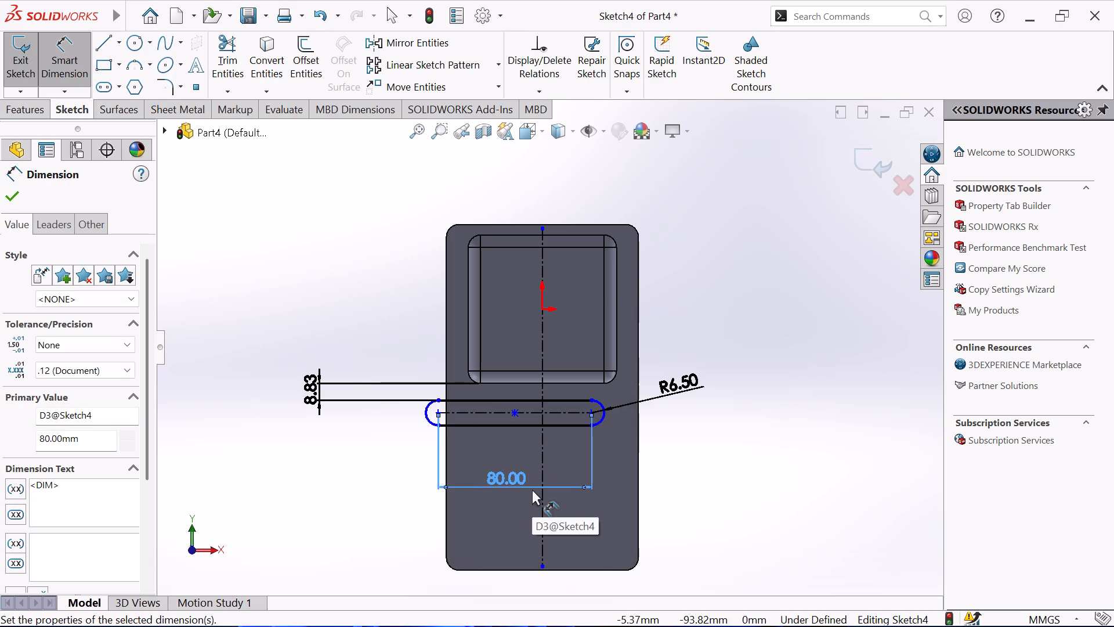
right_click(244, 426)
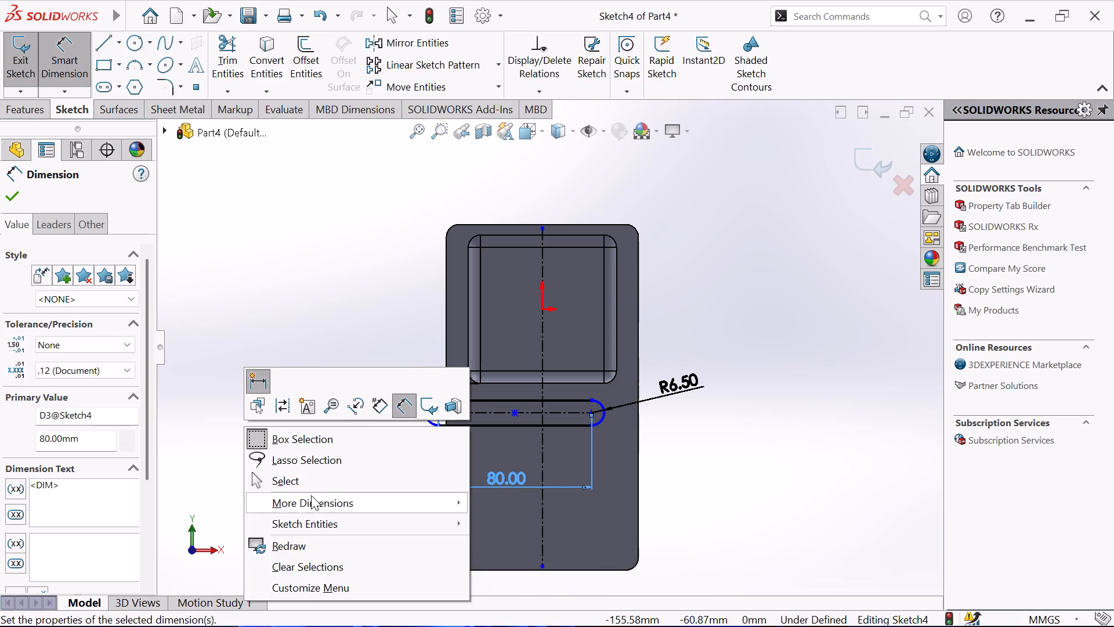
click(309, 485)
Make the slot's centre point coincident with the vertical centerline.
click(513, 413)
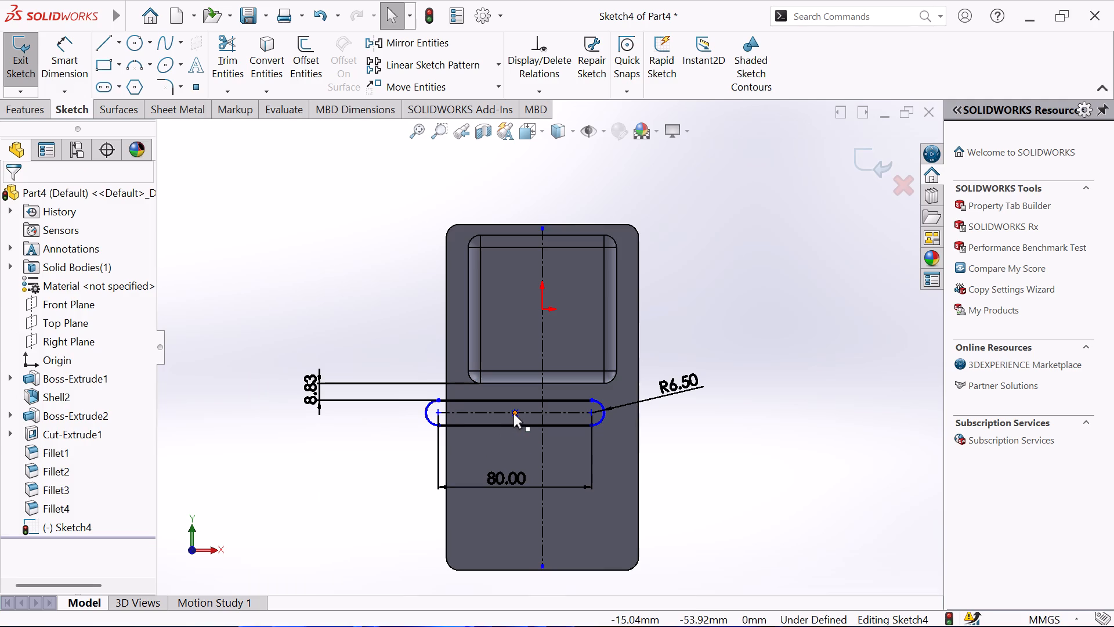
ctrl+click(545, 459)
click(609, 398)
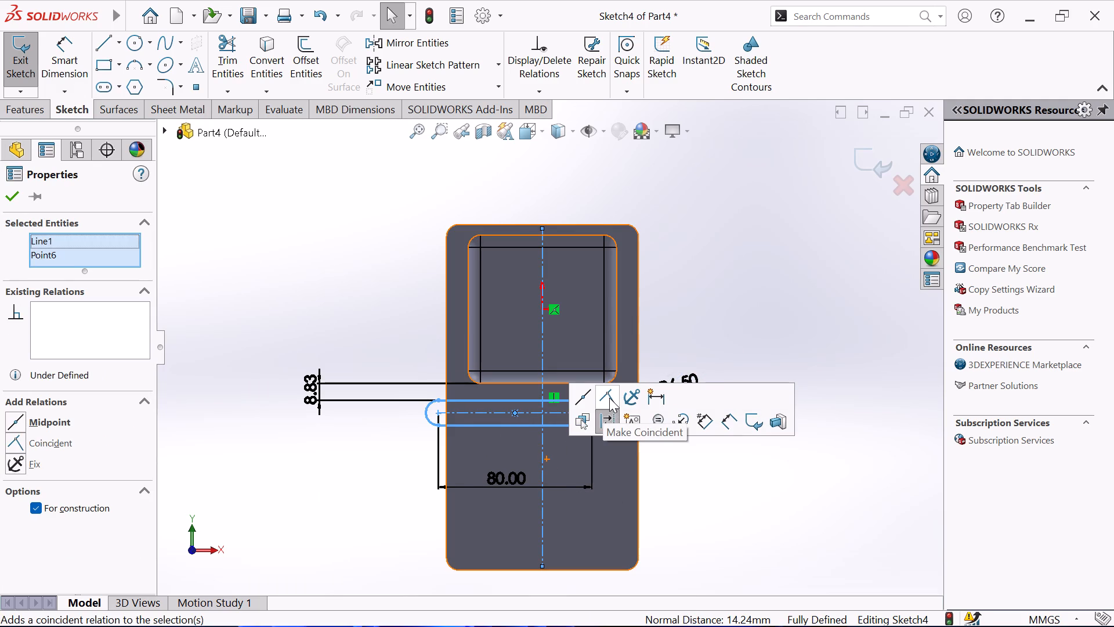
click(10, 204)
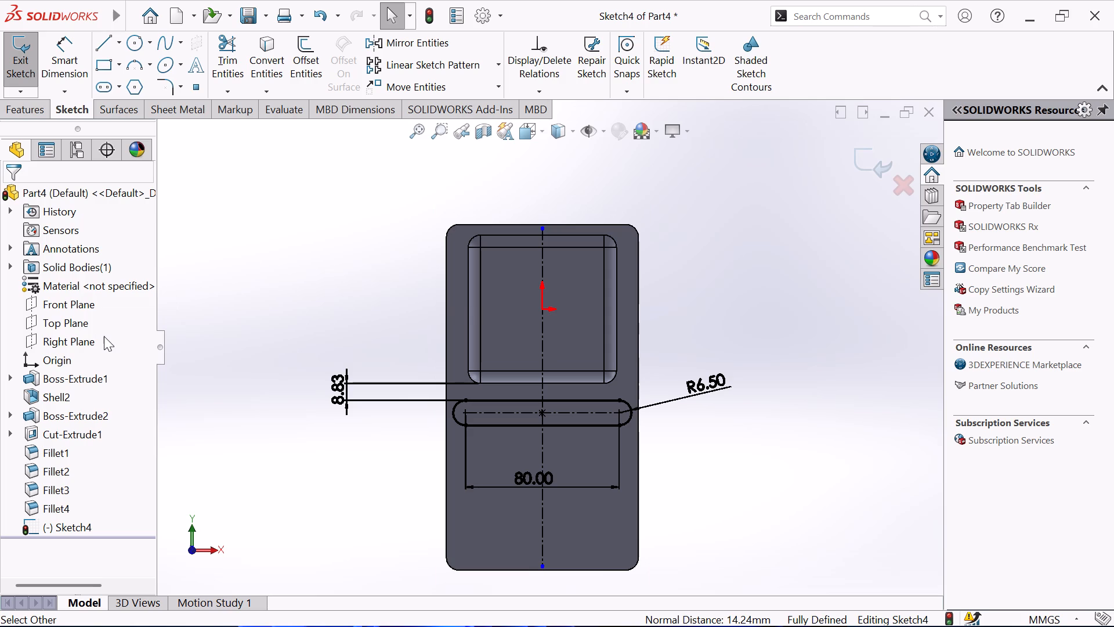
Linear-pattern the slot along the plate's long edge with 6 instances at 15 mm, the bottom edge as second direction, and exit the sketch.
click(399, 63)
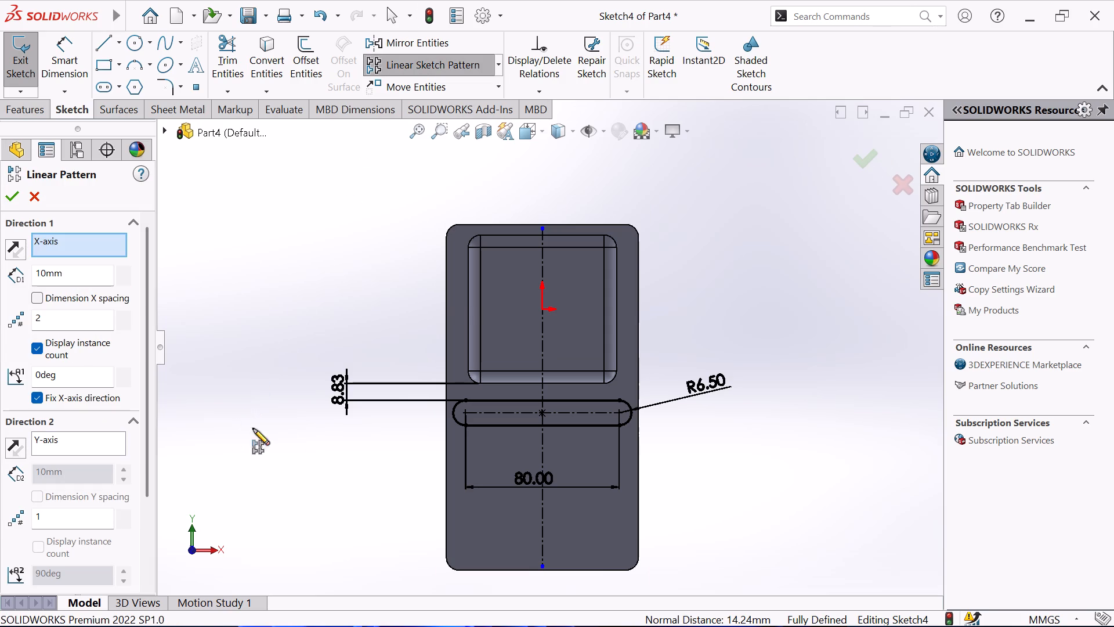
click(444, 428)
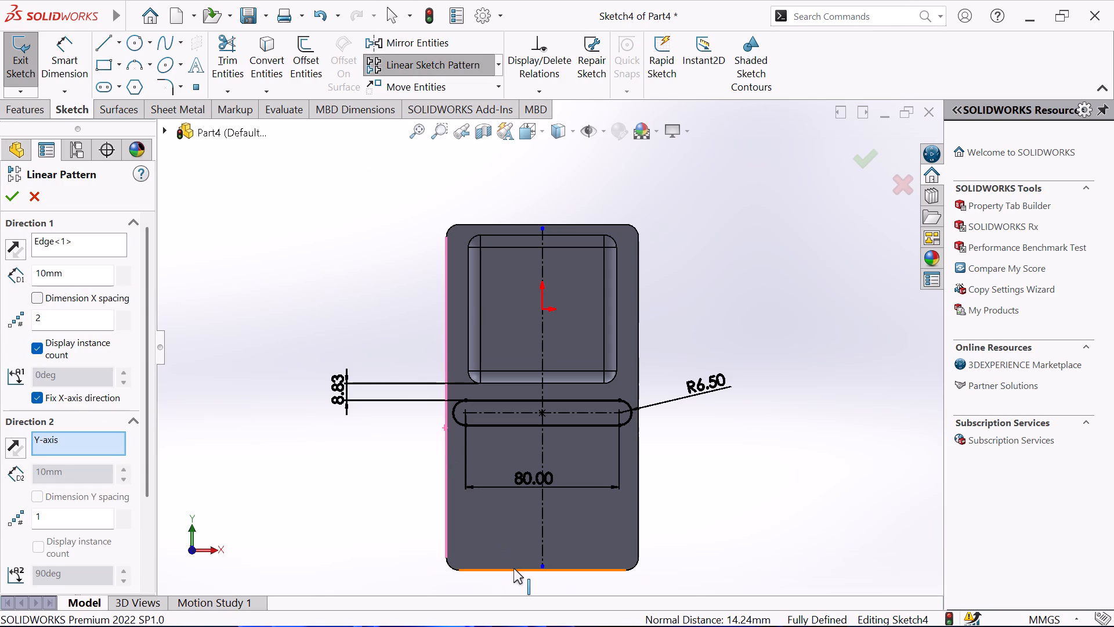
click(513, 569)
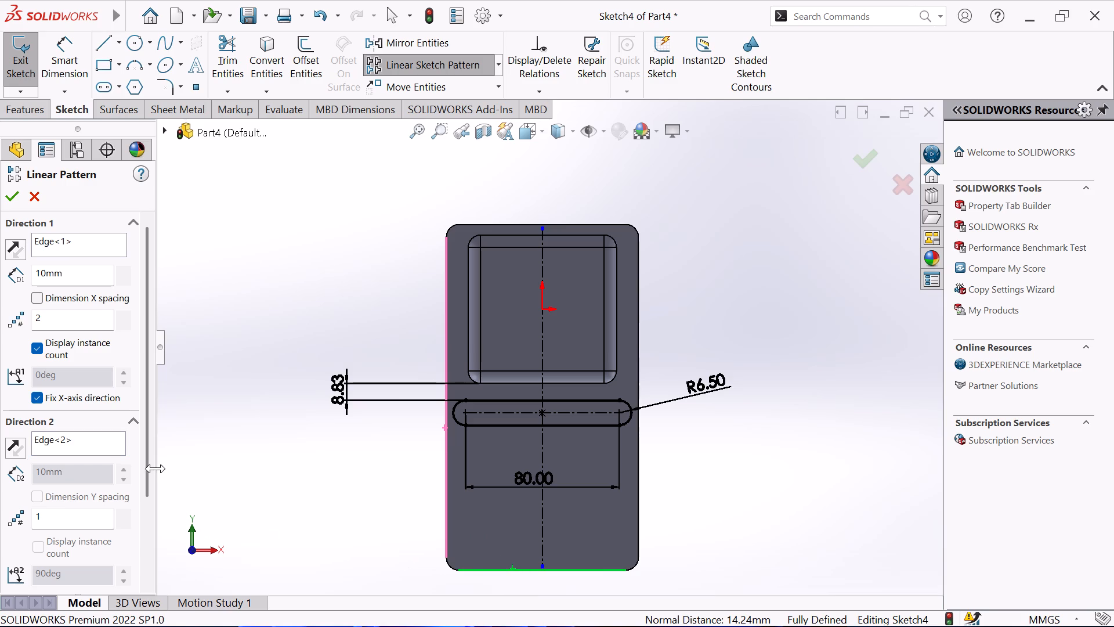
double_click(89, 323)
key(6)
key(Return)
double_click(75, 275)
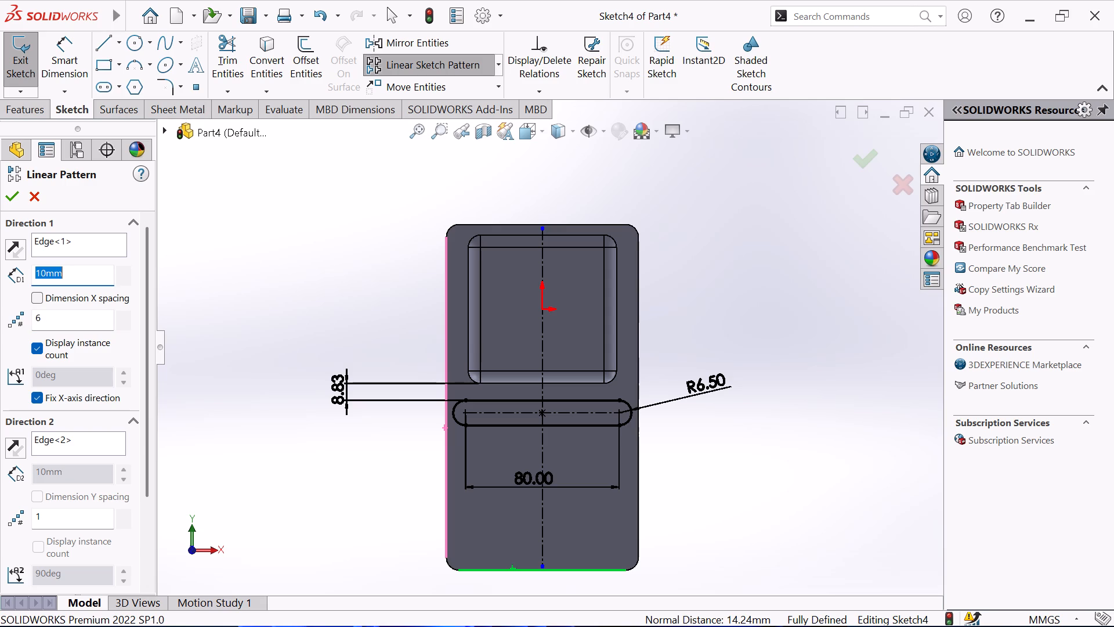
text(15)
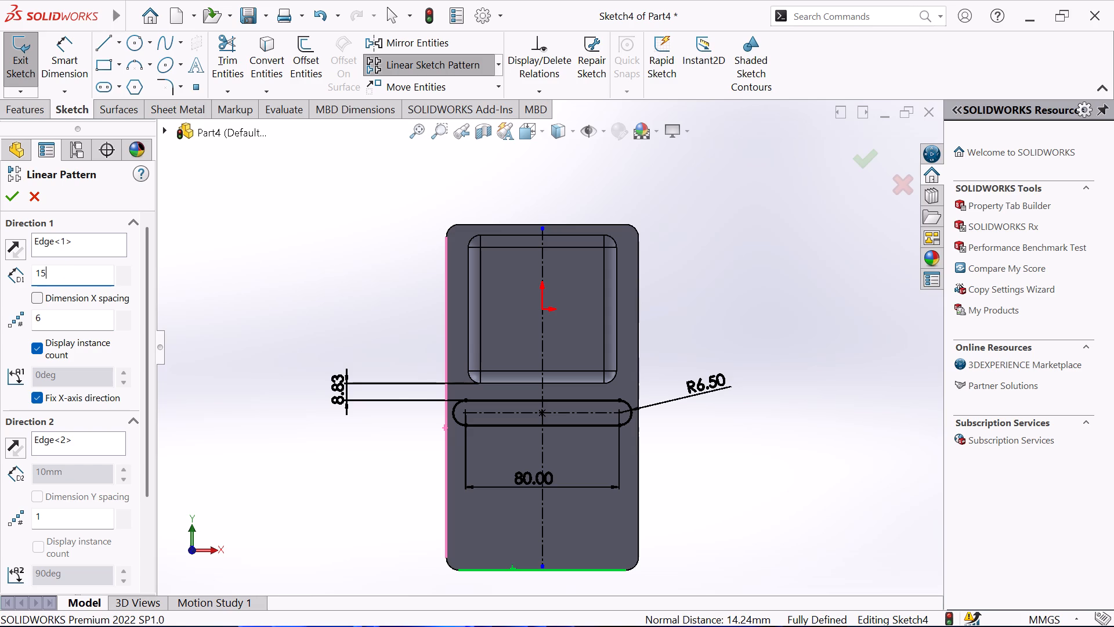
key(Return)
scroll(78, 565, down, 2)
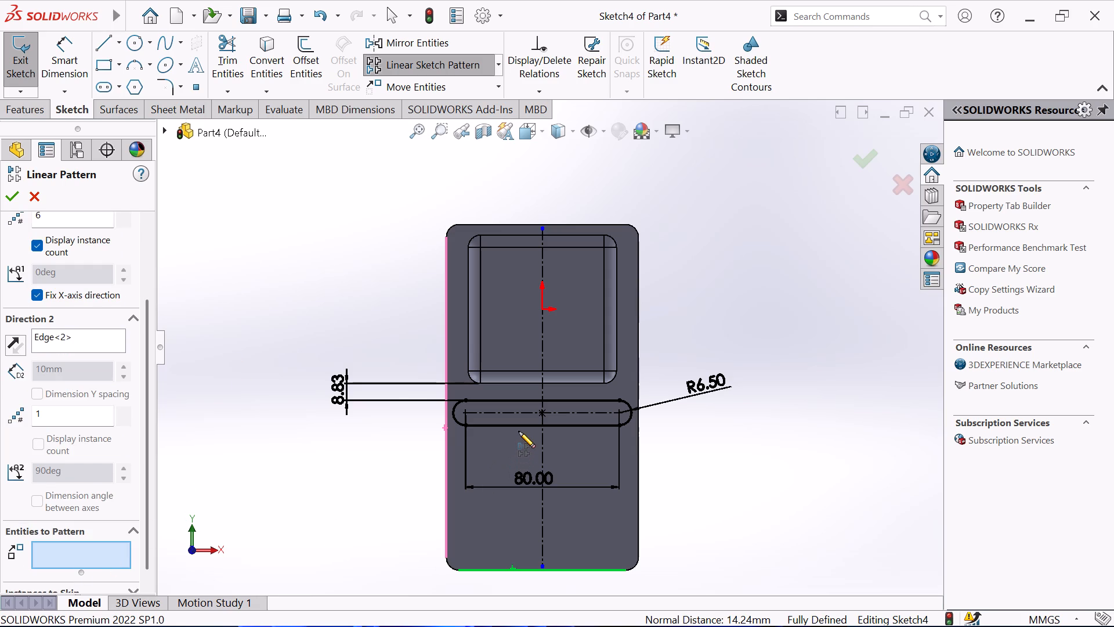
click(519, 426)
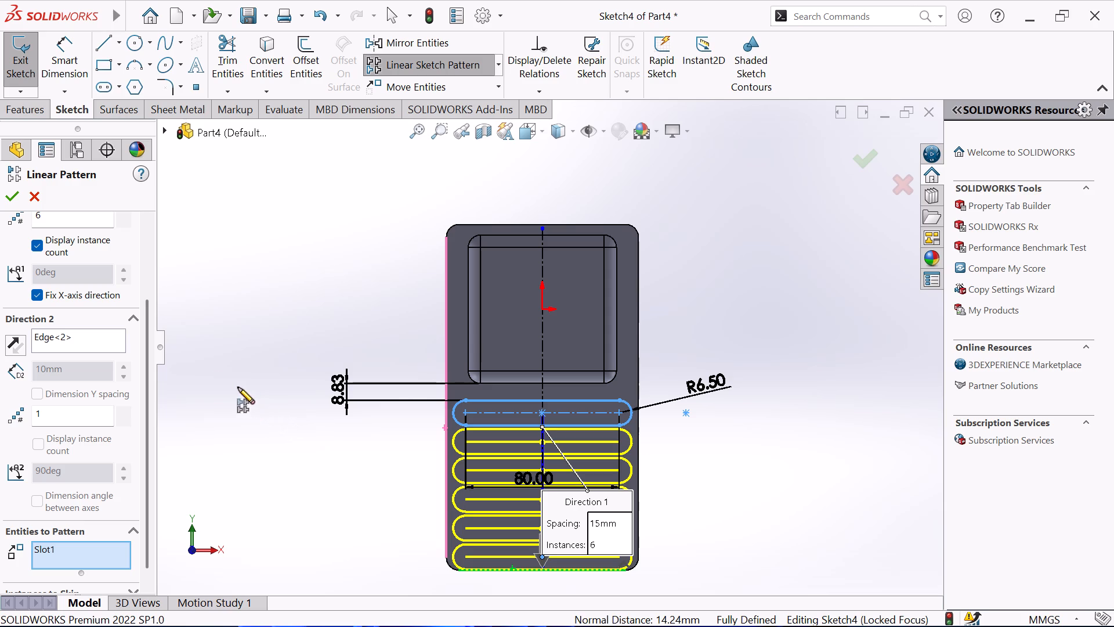
click(10, 194)
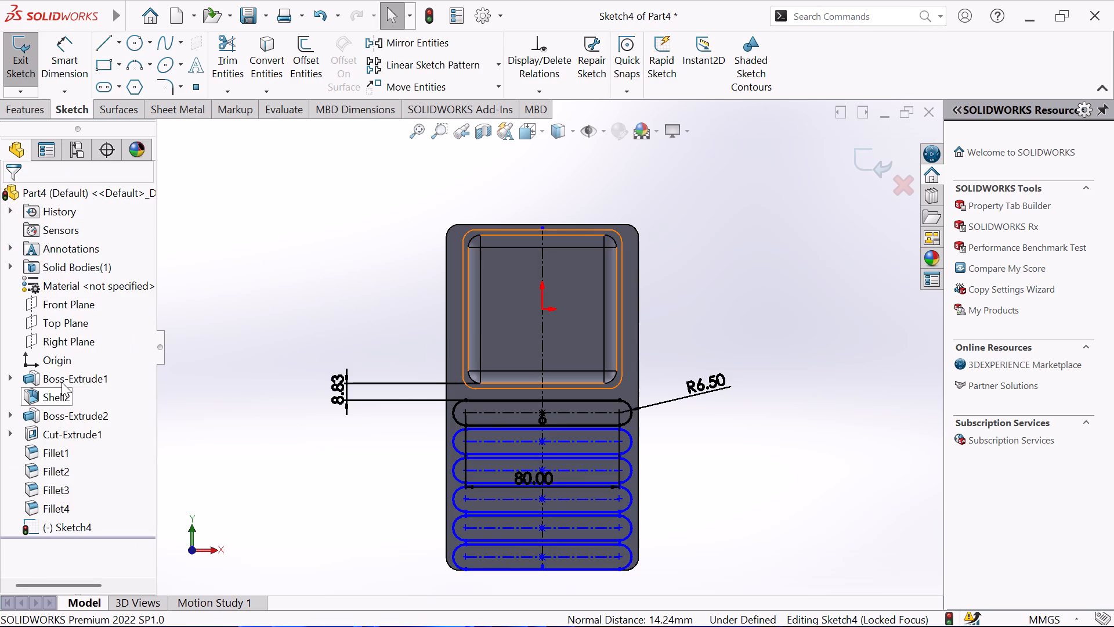
click(60, 420)
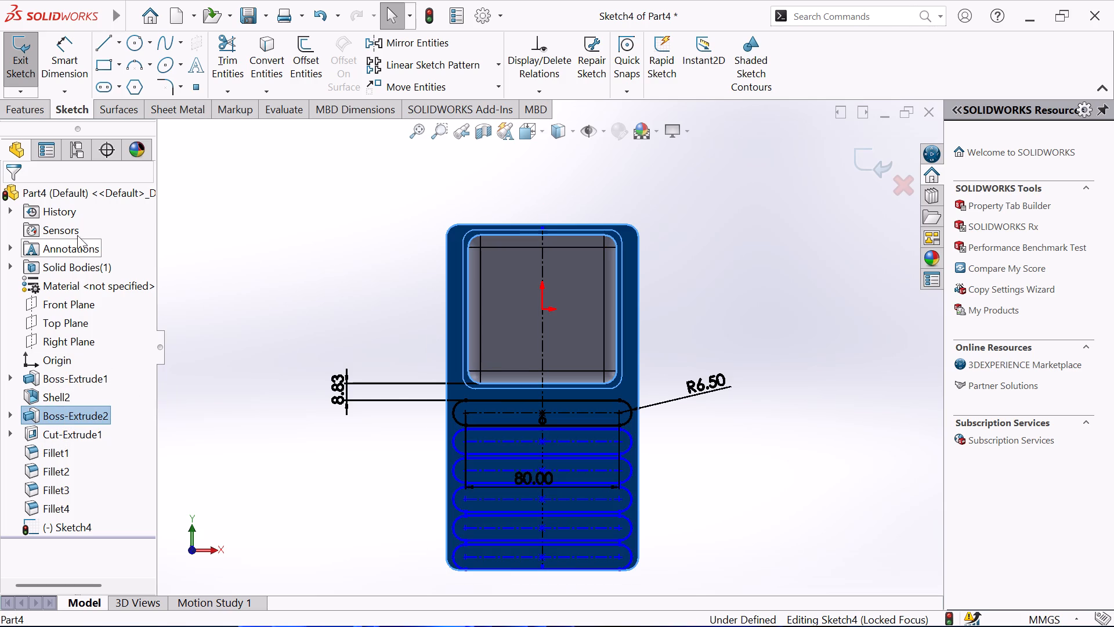
click(30, 63)
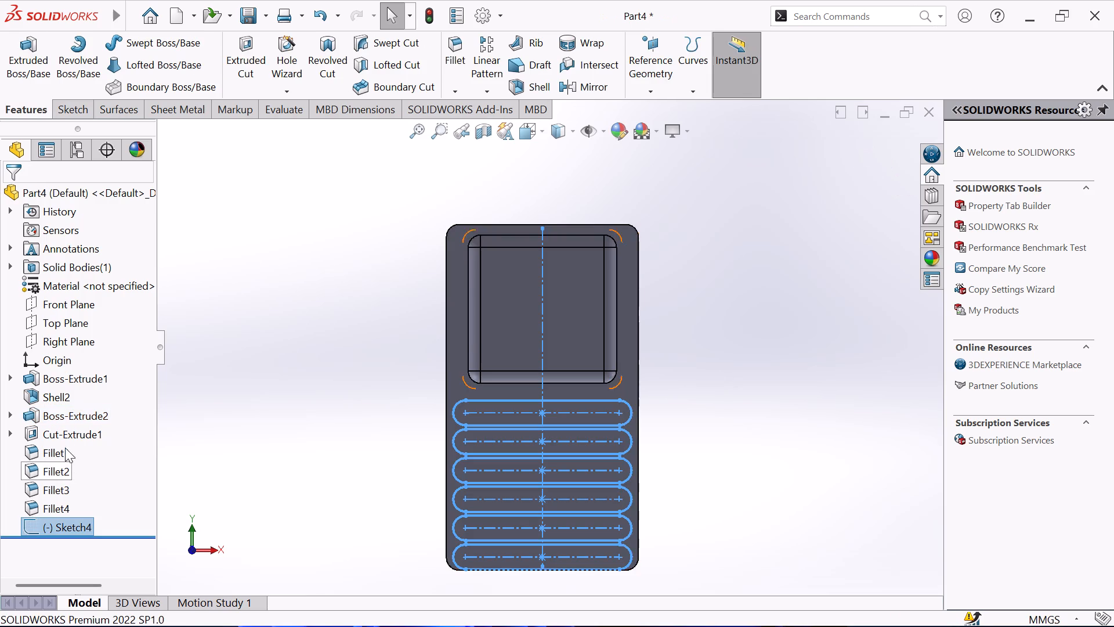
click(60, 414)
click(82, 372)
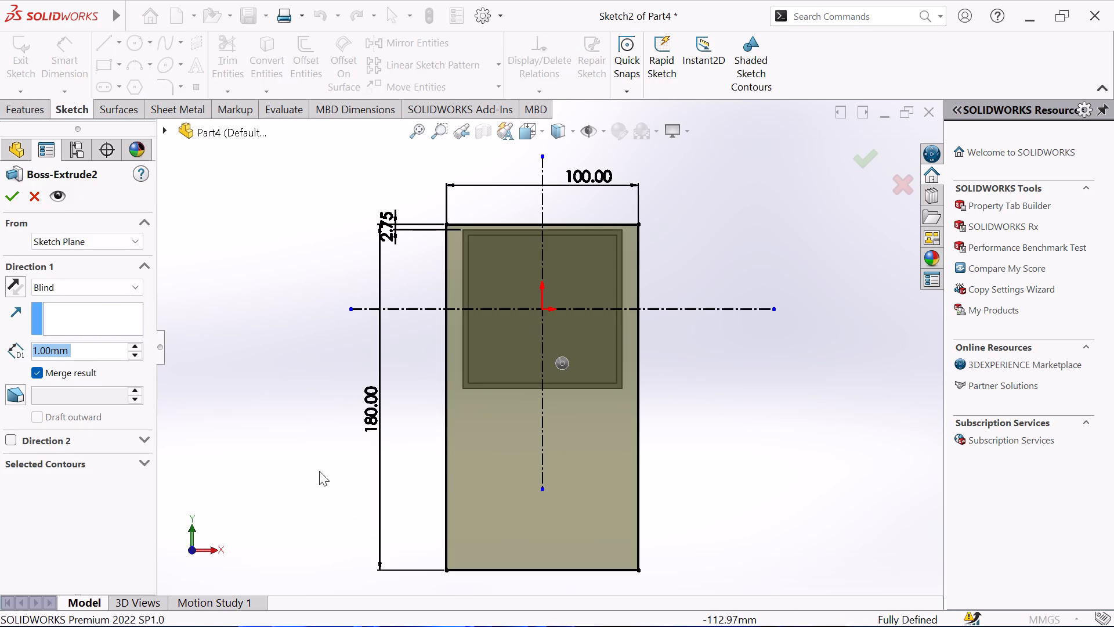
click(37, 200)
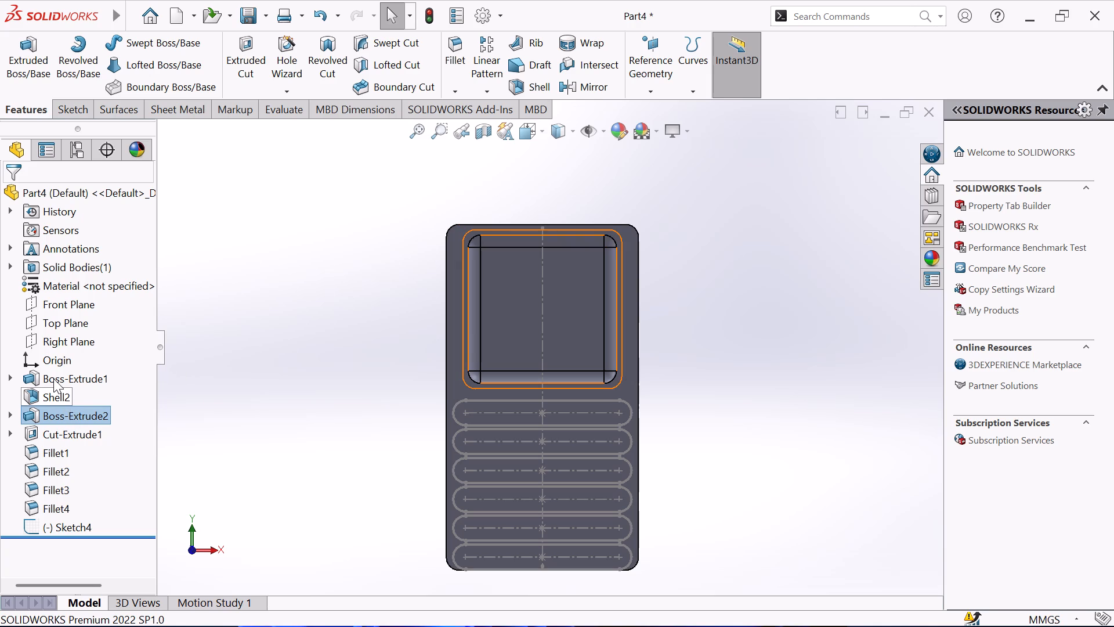
Edit the plate's base sketch under Boss-Extrude2, set the plate's overall length to 197.42 mm and exit the sketch.
click(9, 415)
click(63, 434)
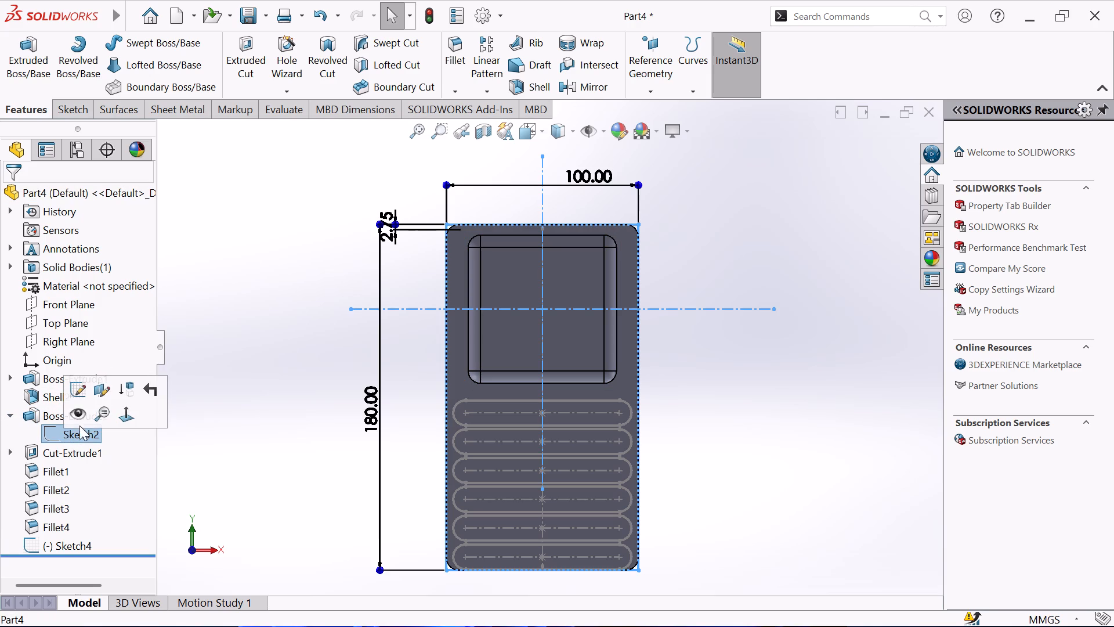
click(83, 395)
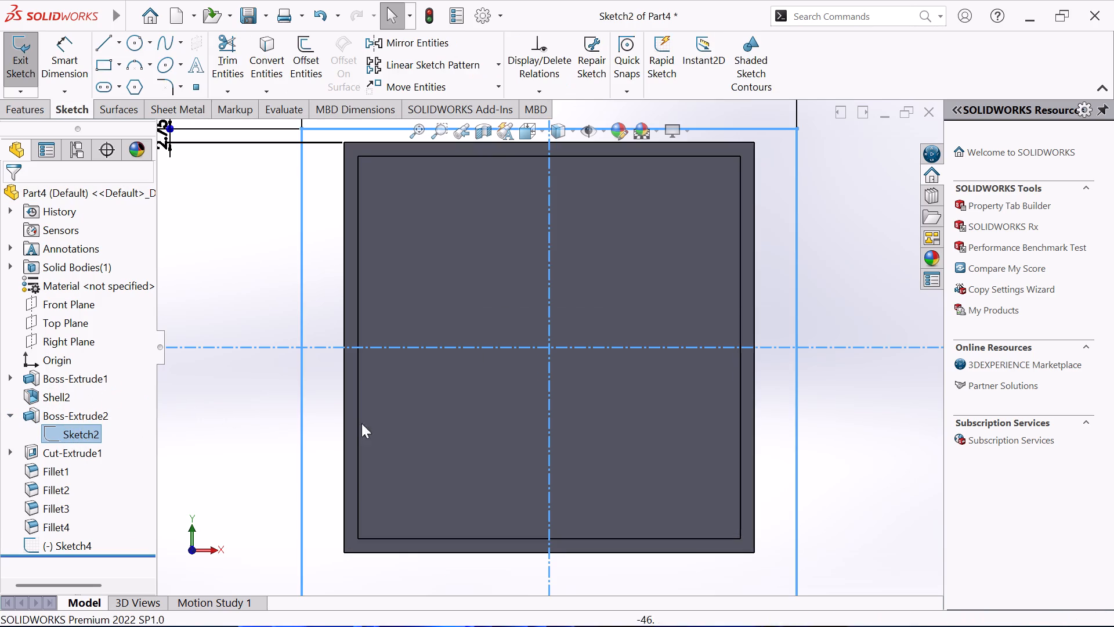
scroll(377, 419, up, 3)
scroll(337, 476, up, 2)
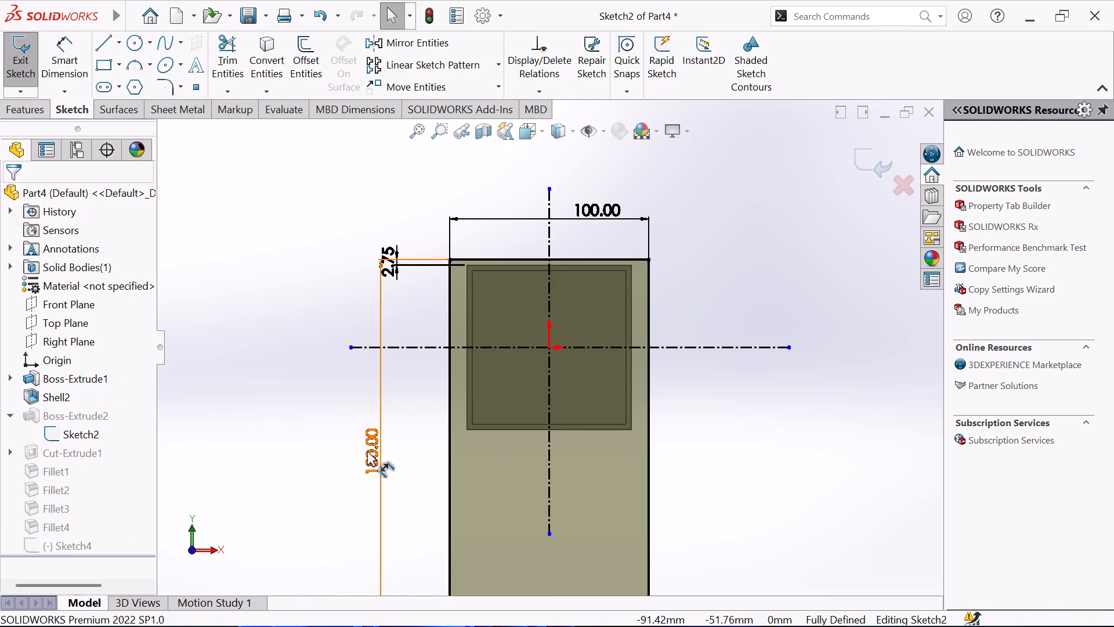
double_click(367, 451)
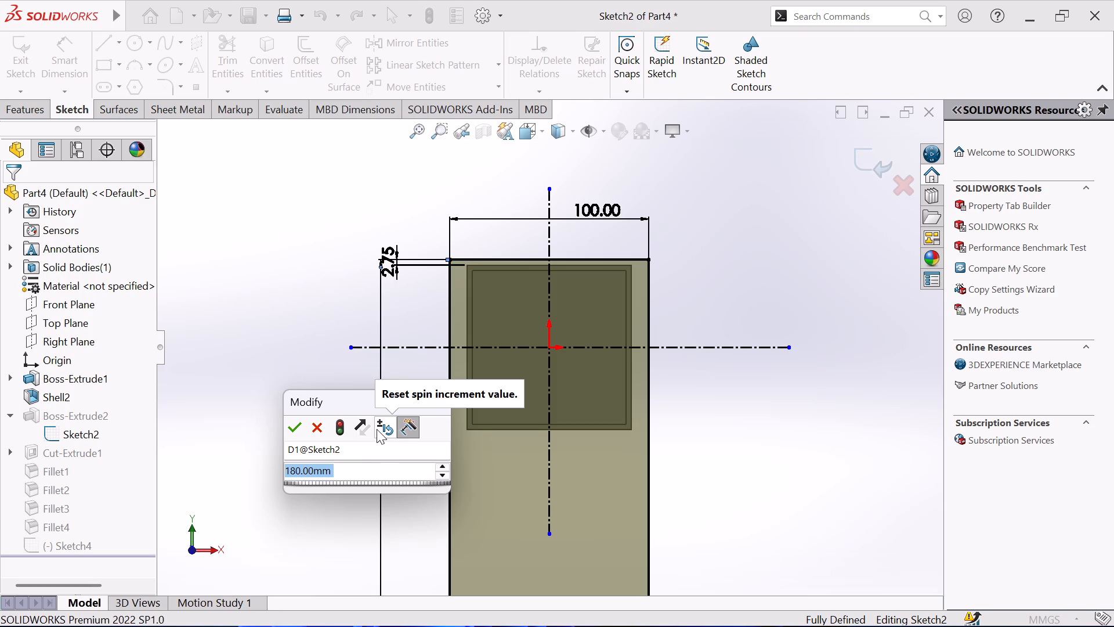
key(1)
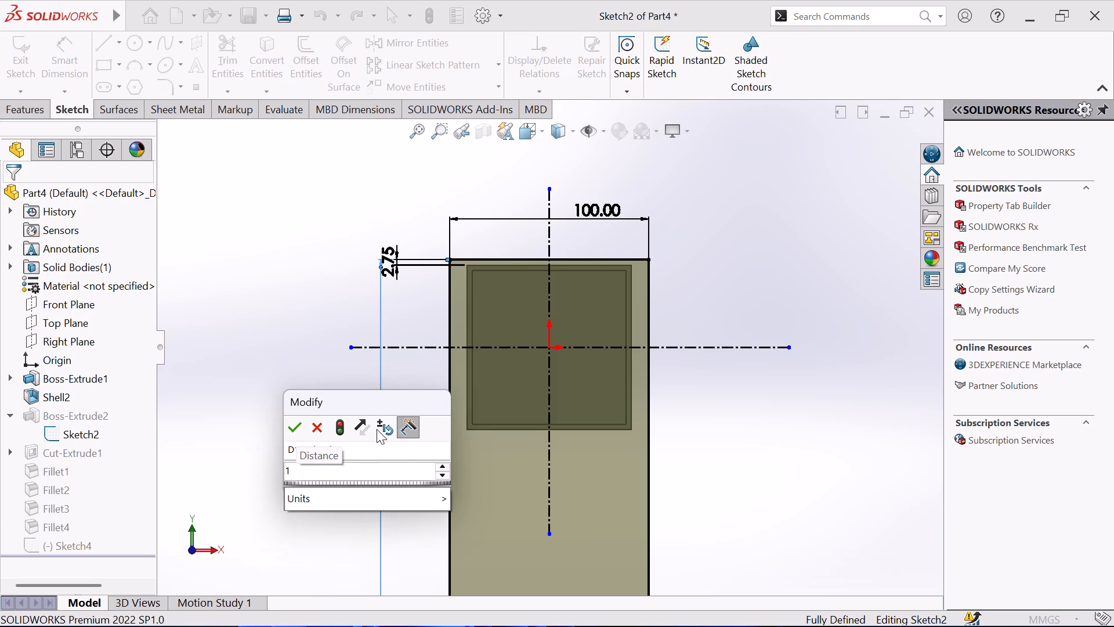
key(9)
text(7.)
text(42)
key(Return)
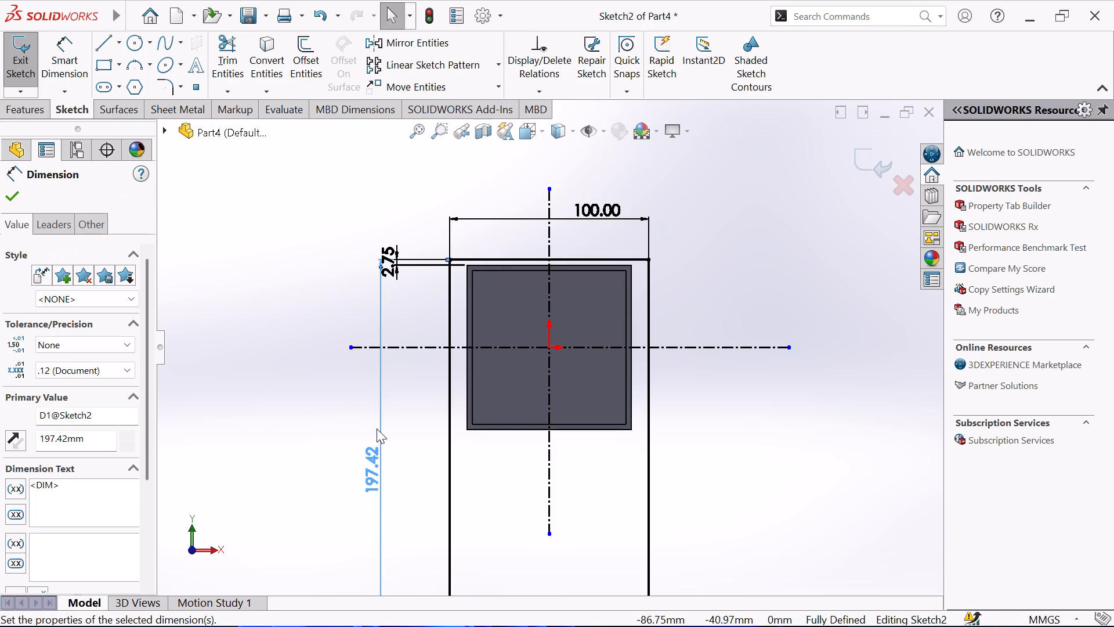
scroll(418, 427, up, 4)
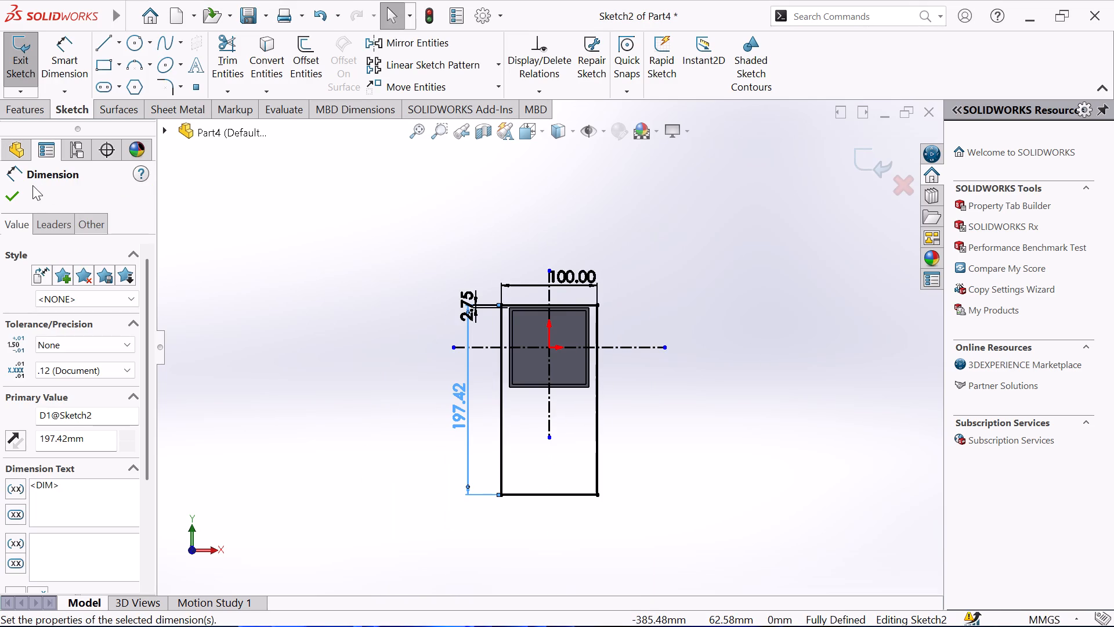
click(23, 192)
click(14, 193)
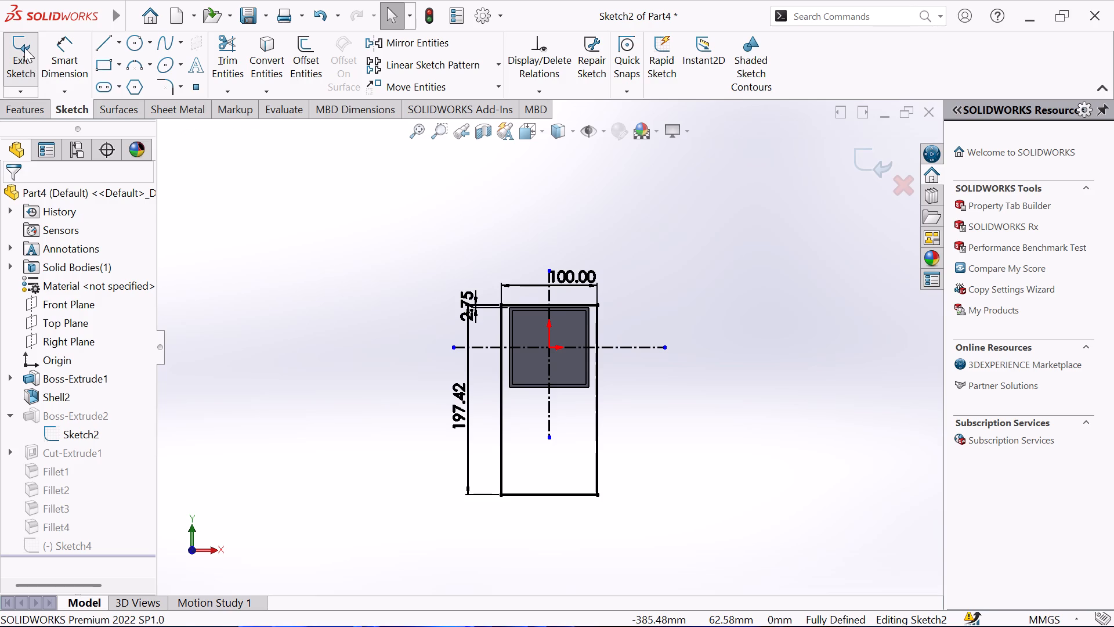
click(24, 48)
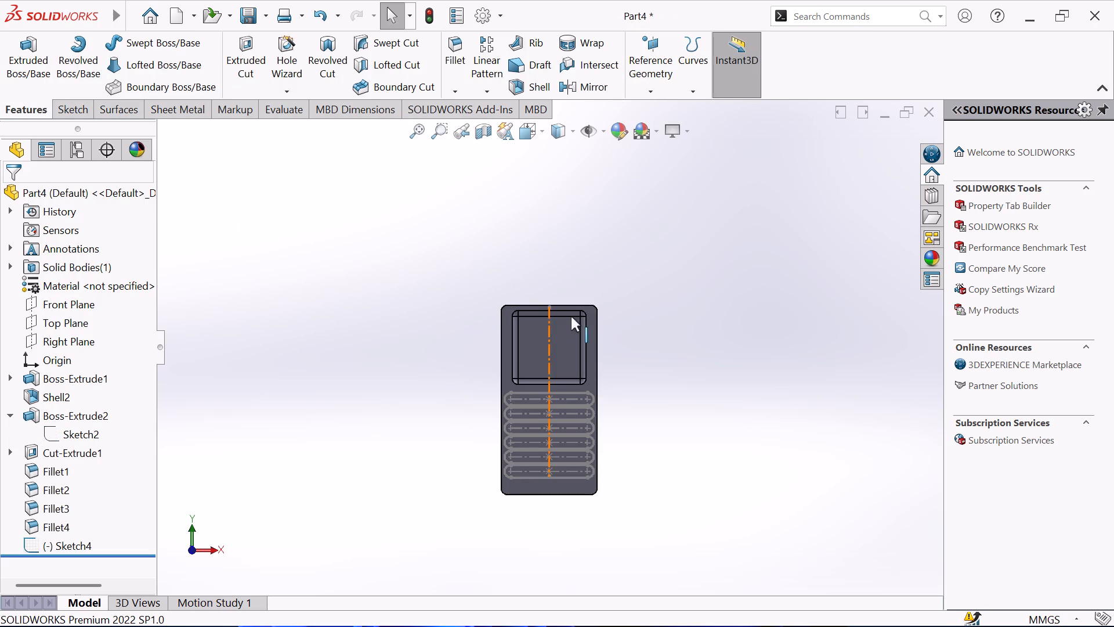
Hide the slot pattern sketch, Sketch4.
scroll(575, 335, down, 2)
scroll(569, 406, down, 2)
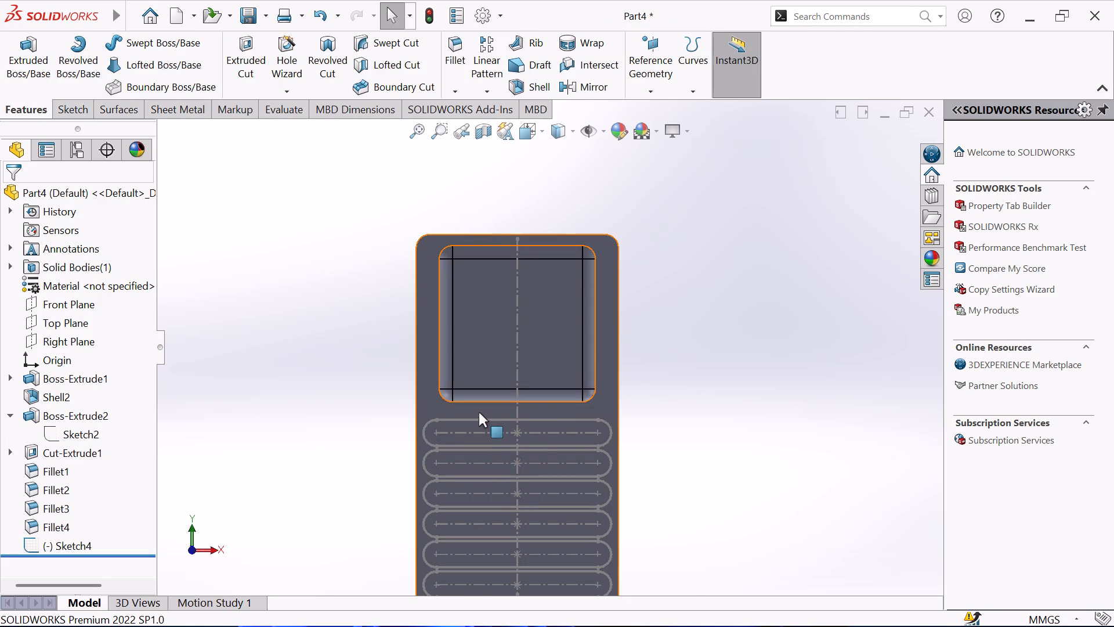
click(62, 540)
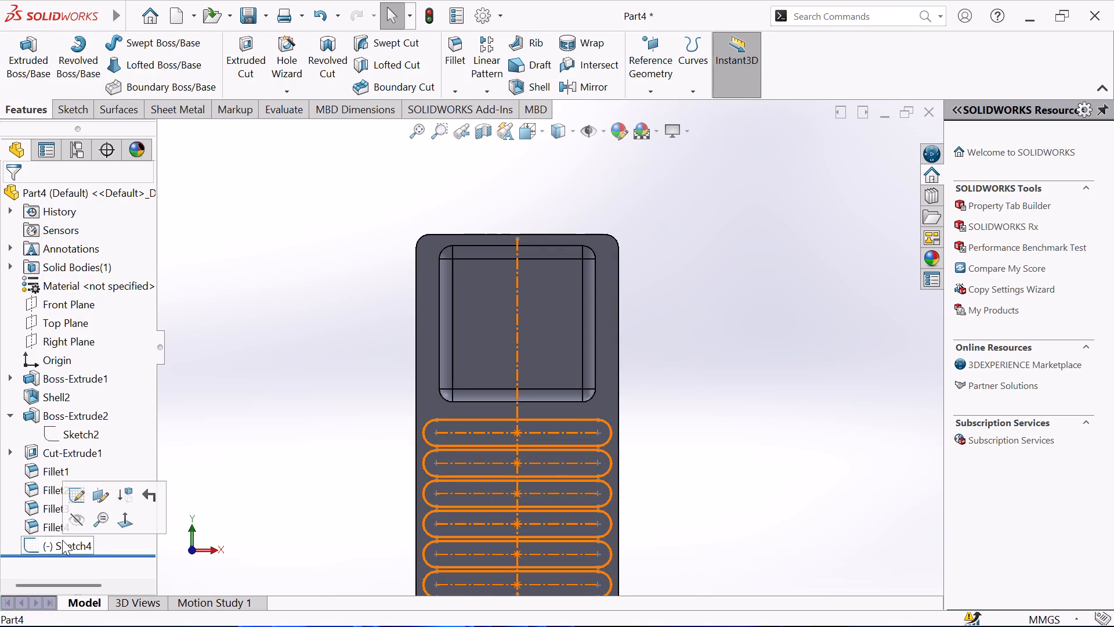
click(75, 517)
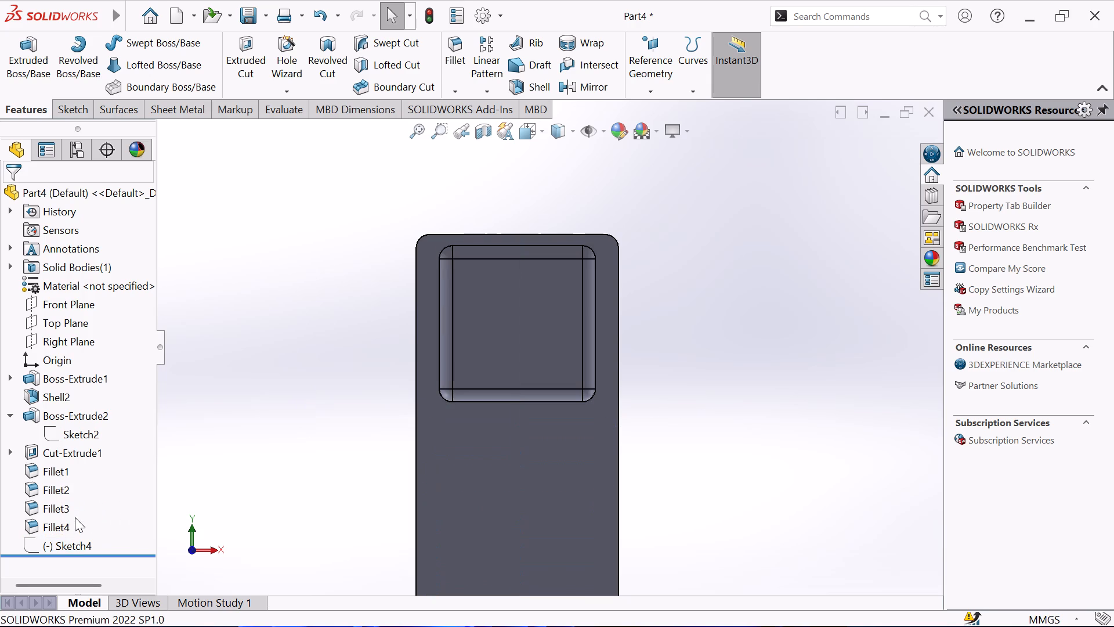
Show the slot pattern sketch, Sketch4.
click(72, 557)
click(72, 547)
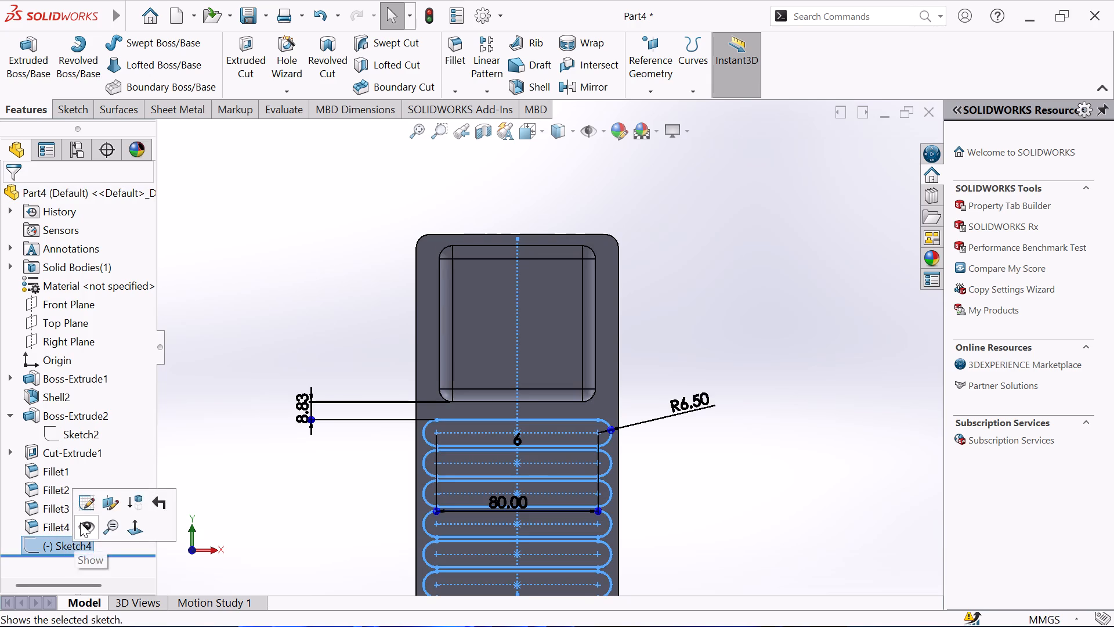
click(80, 522)
Edit Sketch4 and dimension the spacing between the centerlines of the first and second slots as 15 mm.
click(76, 547)
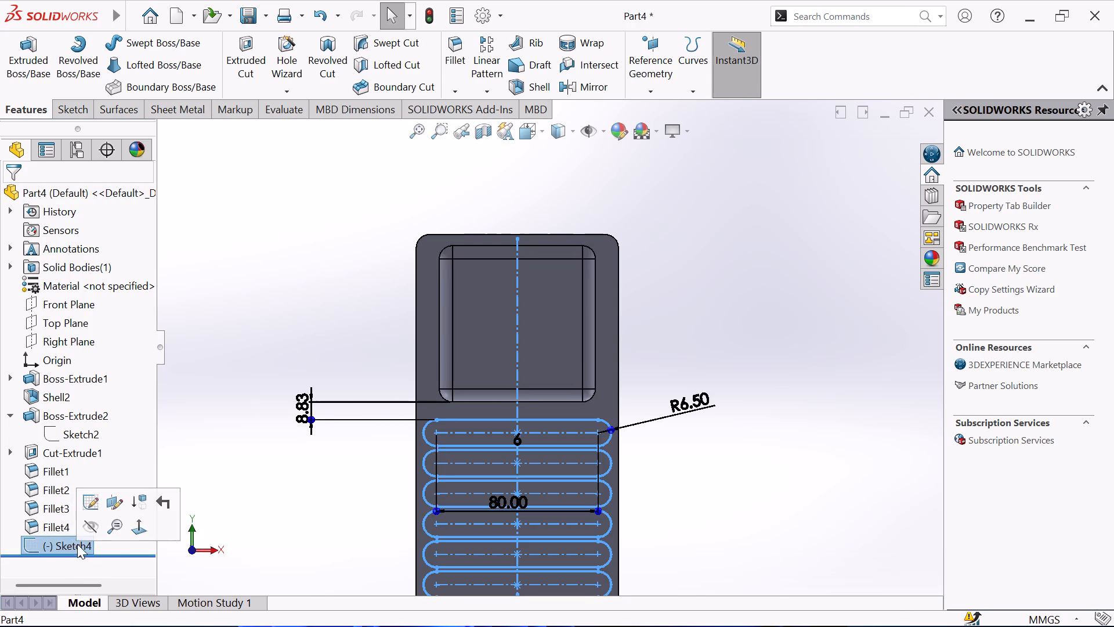
click(92, 502)
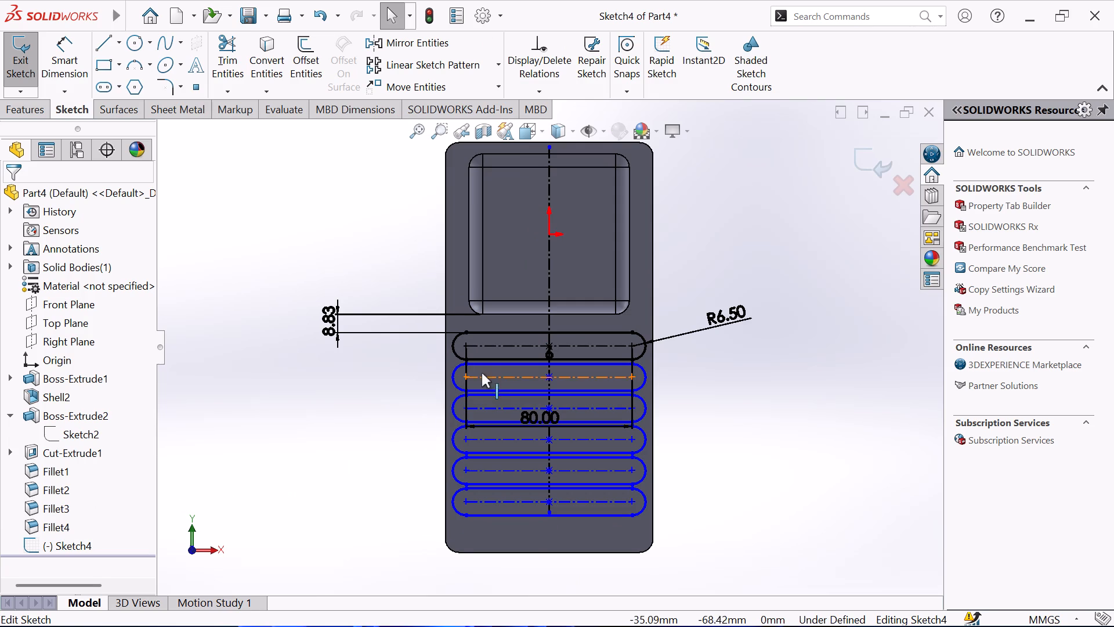
scroll(487, 369, down, 1)
click(60, 56)
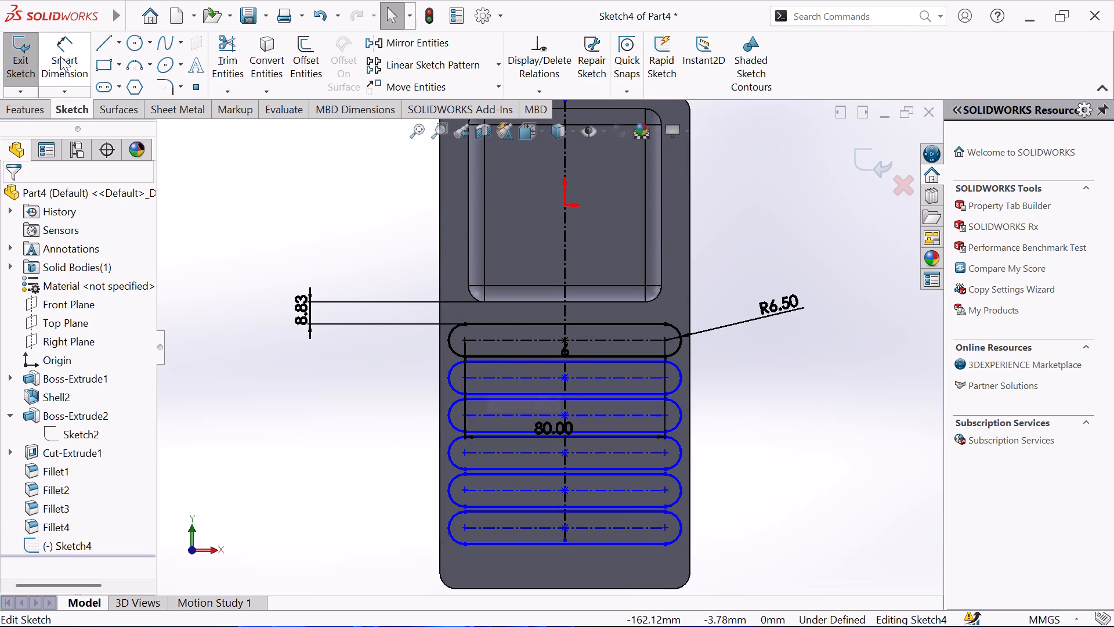
click(506, 340)
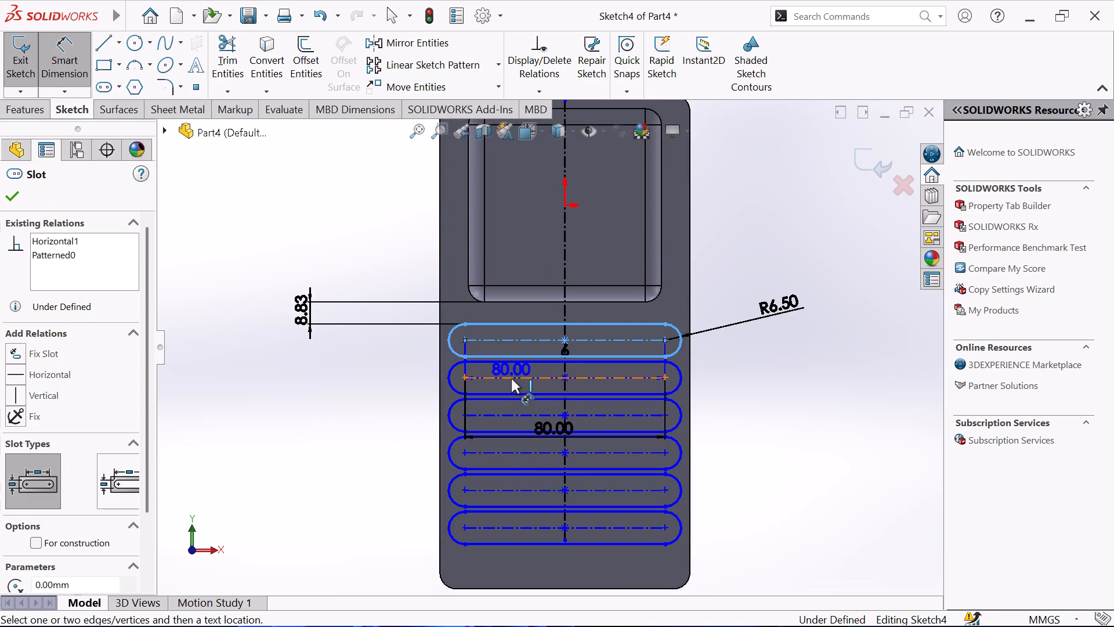
click(511, 379)
click(407, 356)
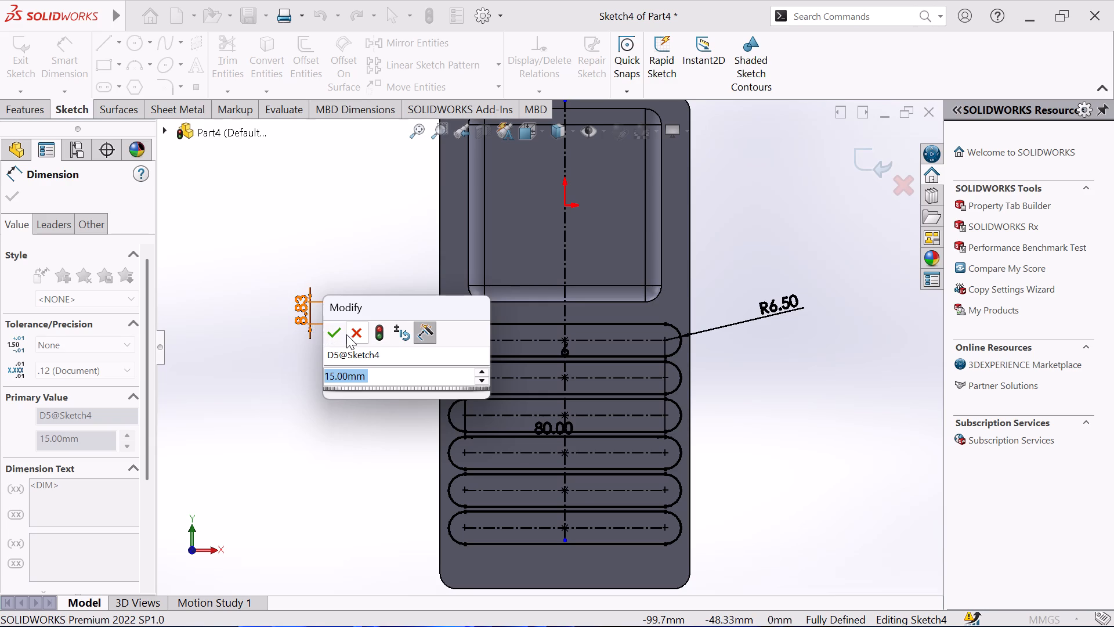
click(338, 334)
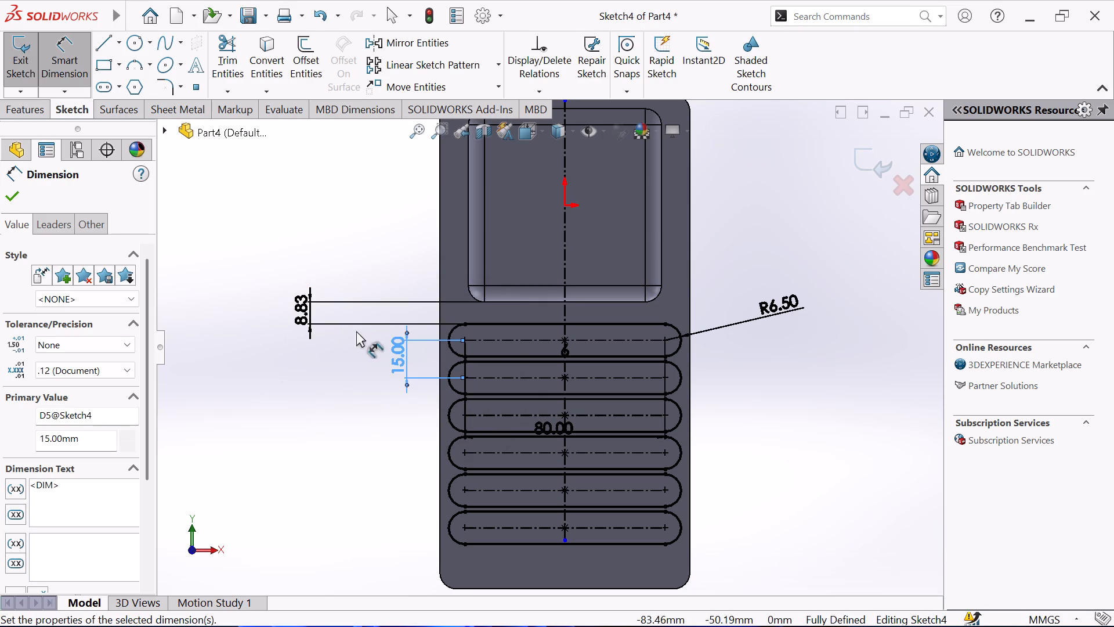
right_click(352, 399)
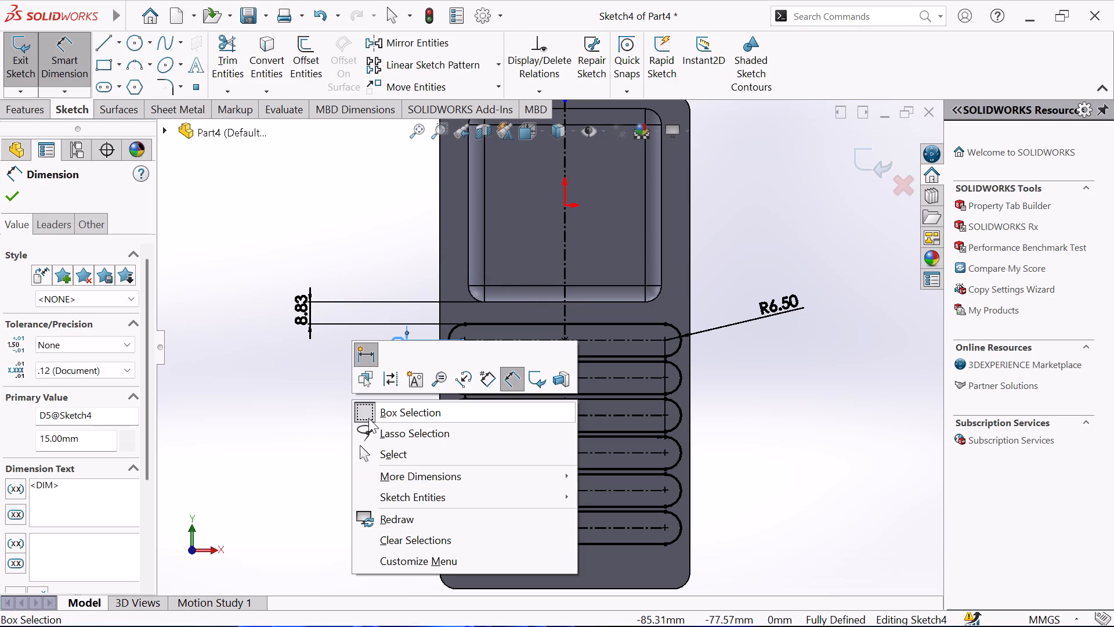
click(390, 456)
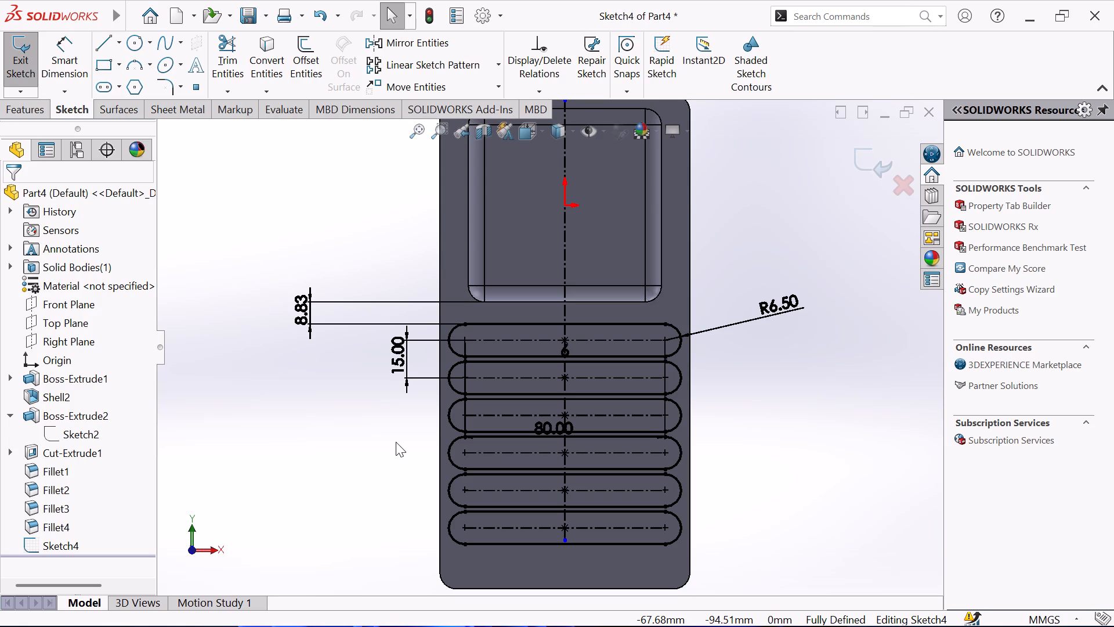
Extrude the six slots of Sketch4 as a merged blind boss, 2.5 mm deep, in the reversed direction towards the plate's underside.
middle_drag(396, 442, 421, 294)
middle_click(421, 294)
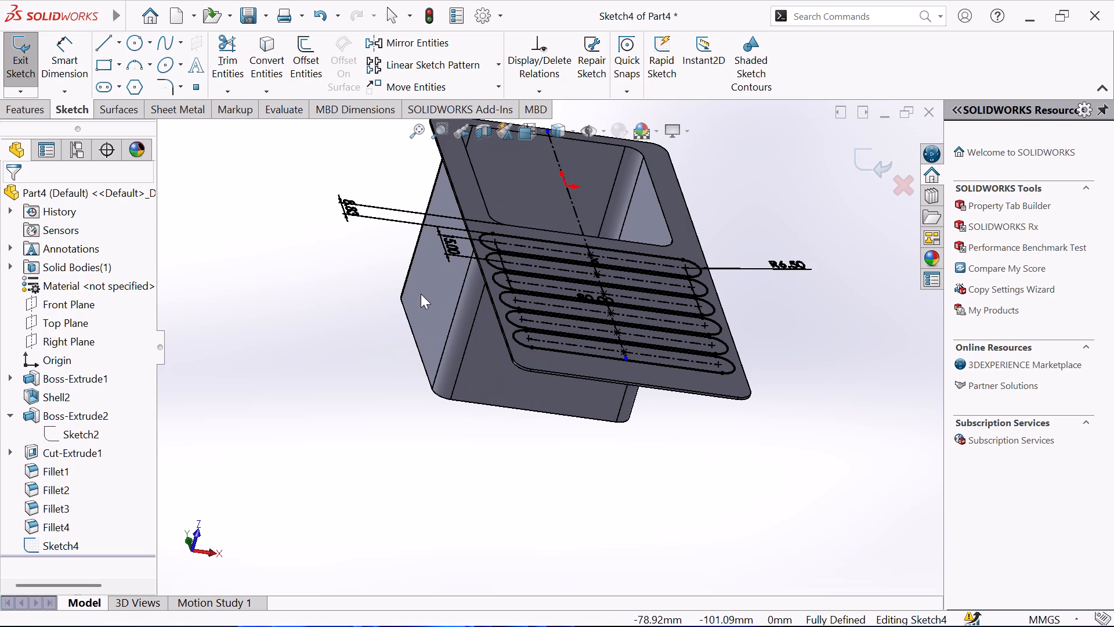
click(26, 110)
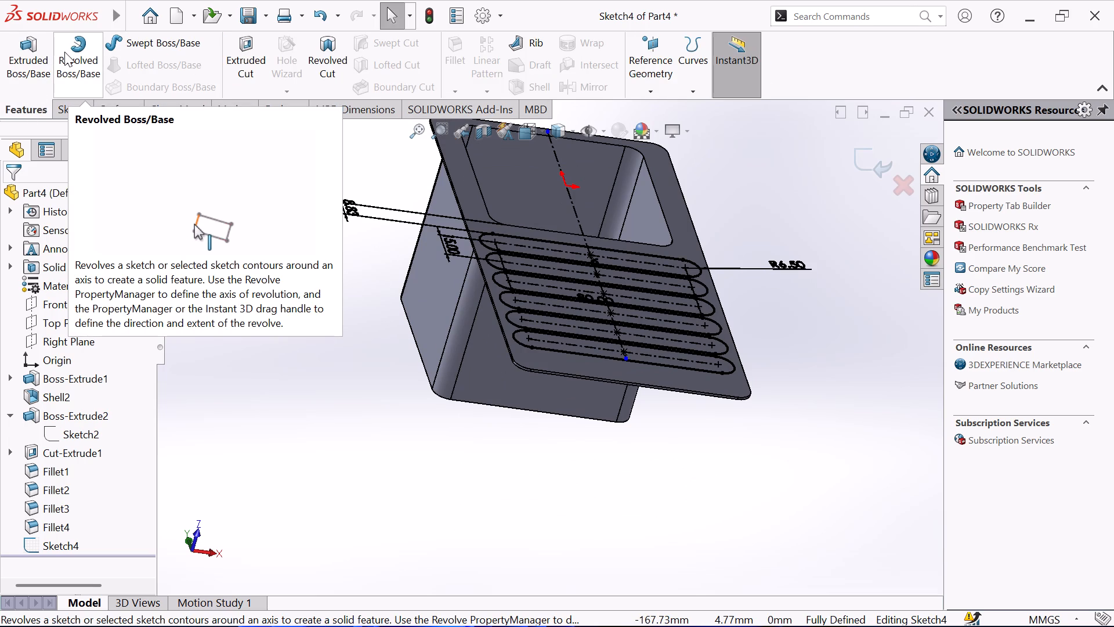
click(43, 60)
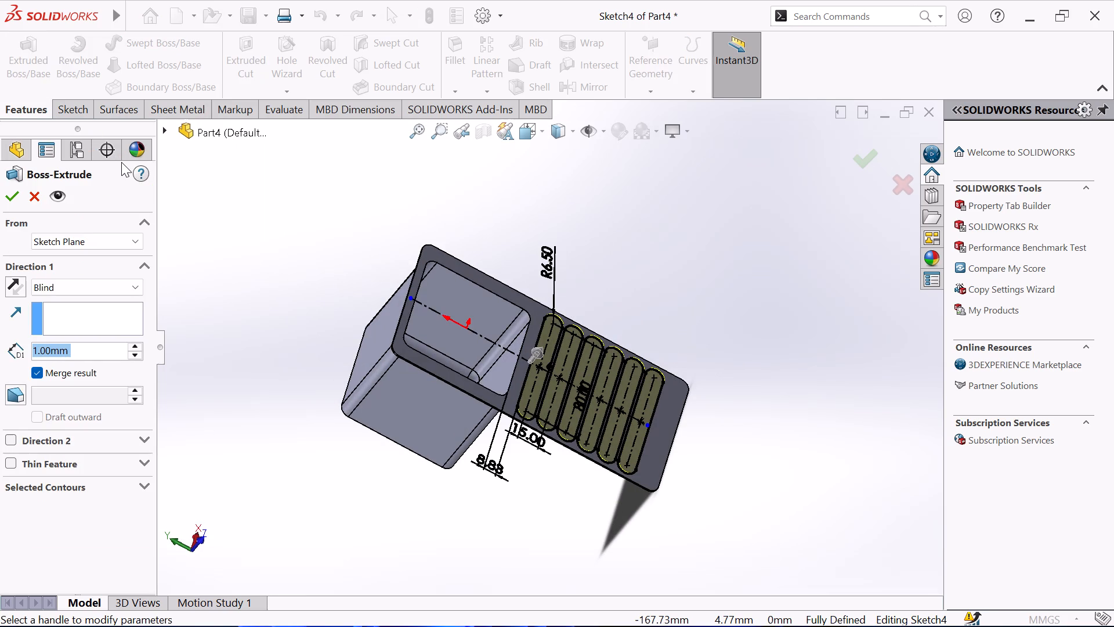
click(138, 348)
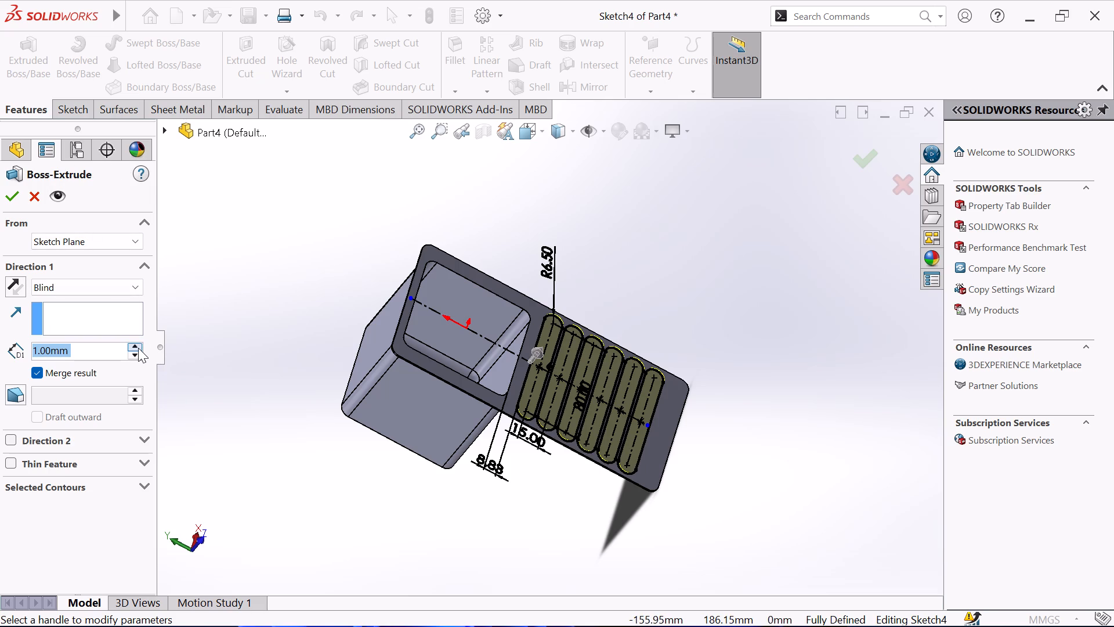
middle_drag(273, 279, 289, 192)
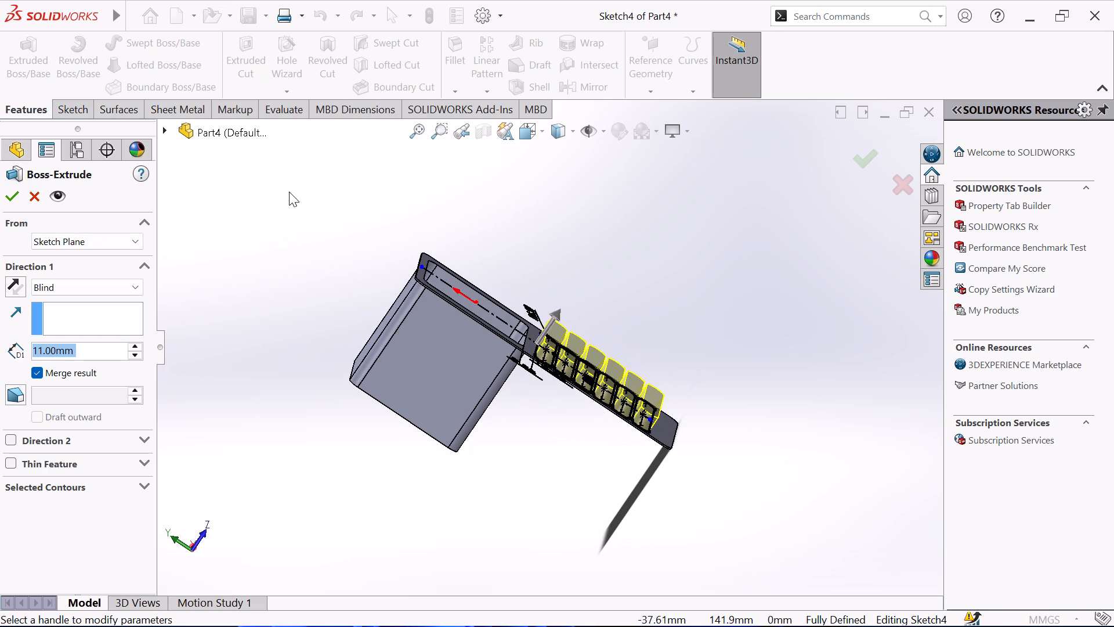
click(10, 282)
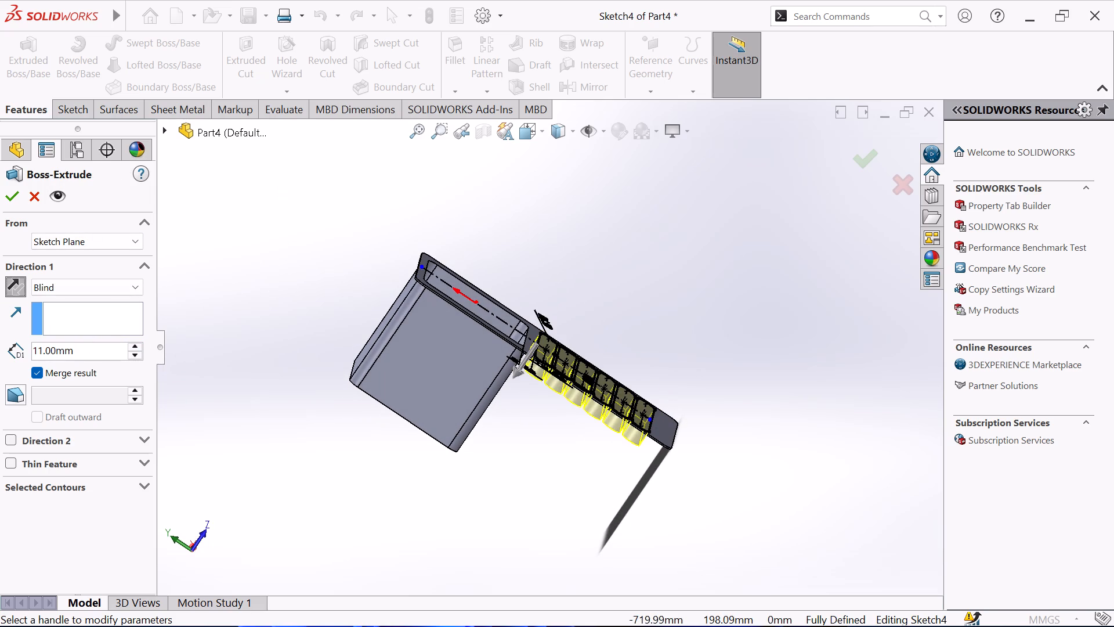
double_click(113, 344)
key(2)
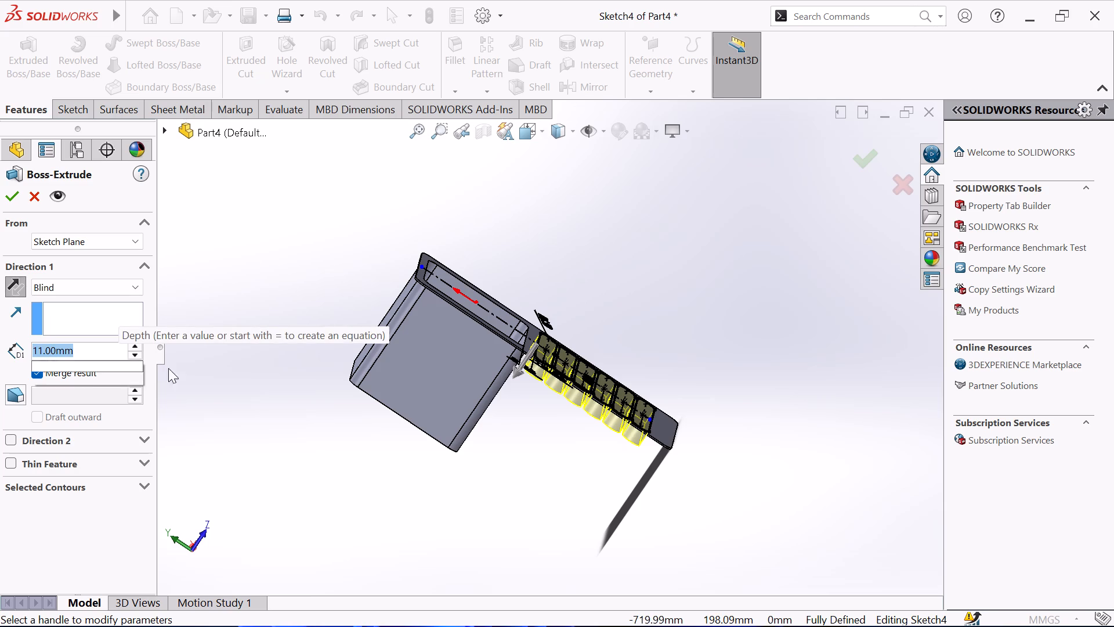
click(245, 408)
middle_drag(265, 388, 269, 348)
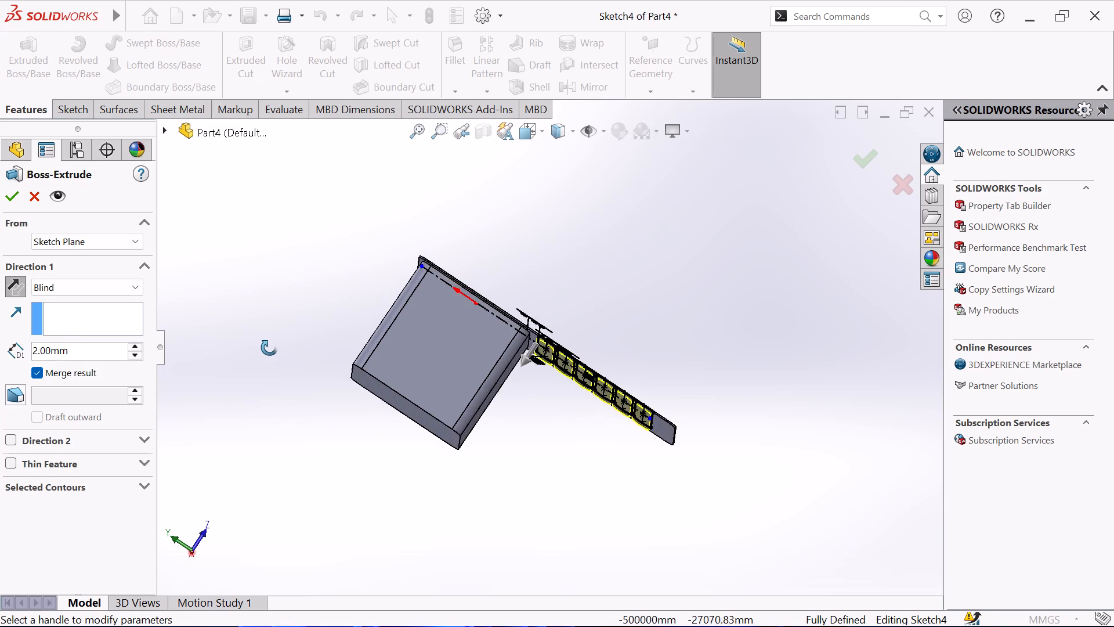
middle_drag(269, 348, 267, 354)
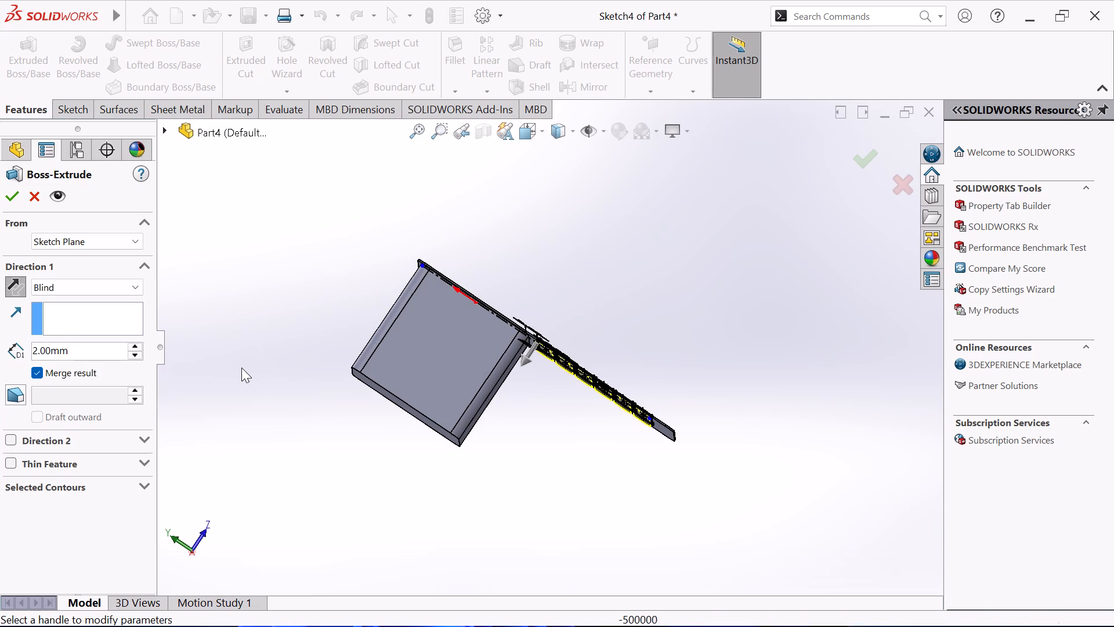
double_click(93, 354)
key(2)
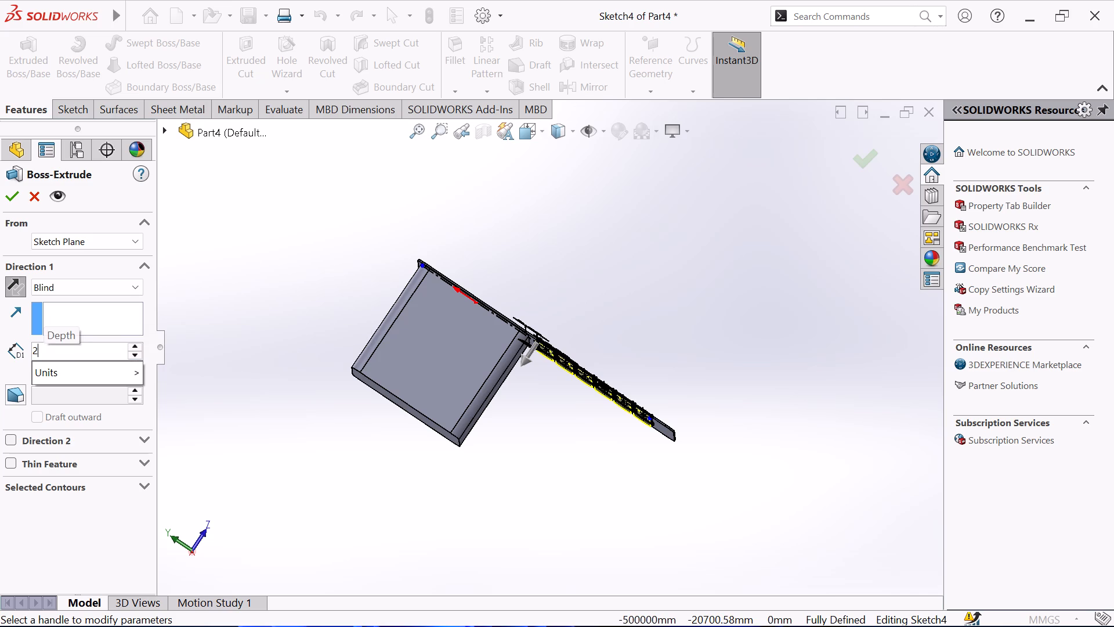
key(period)
key(5)
key(Return)
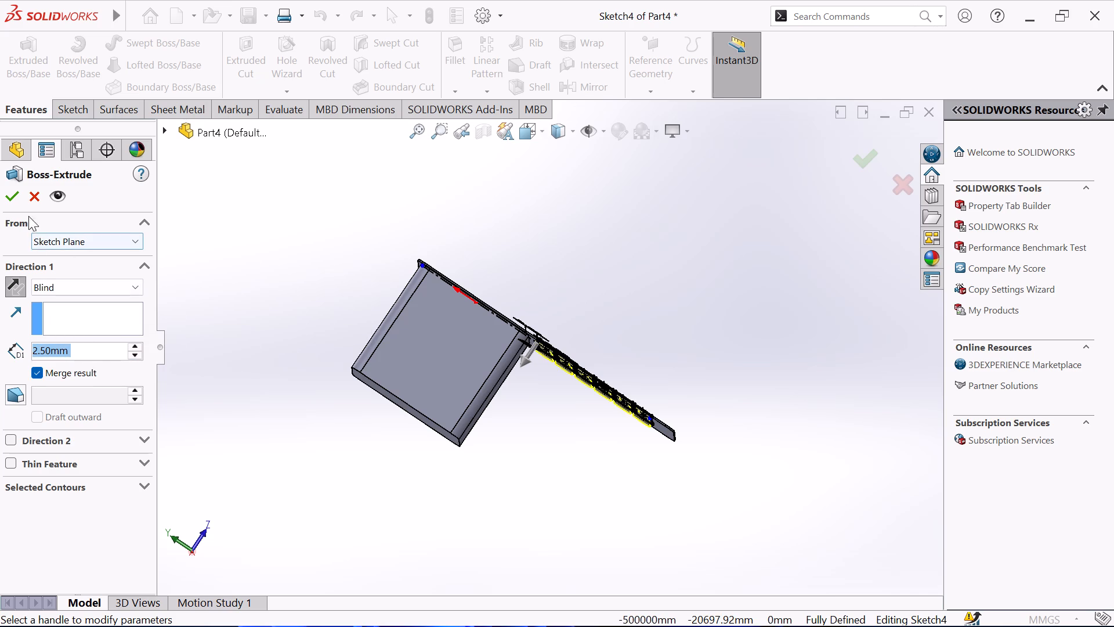
click(15, 201)
Examine the extruded slots on the plate, open Sketch4 under Boss-Extrude3 to check the slot profiles, and exit the sketch.
middle_drag(267, 225, 238, 278)
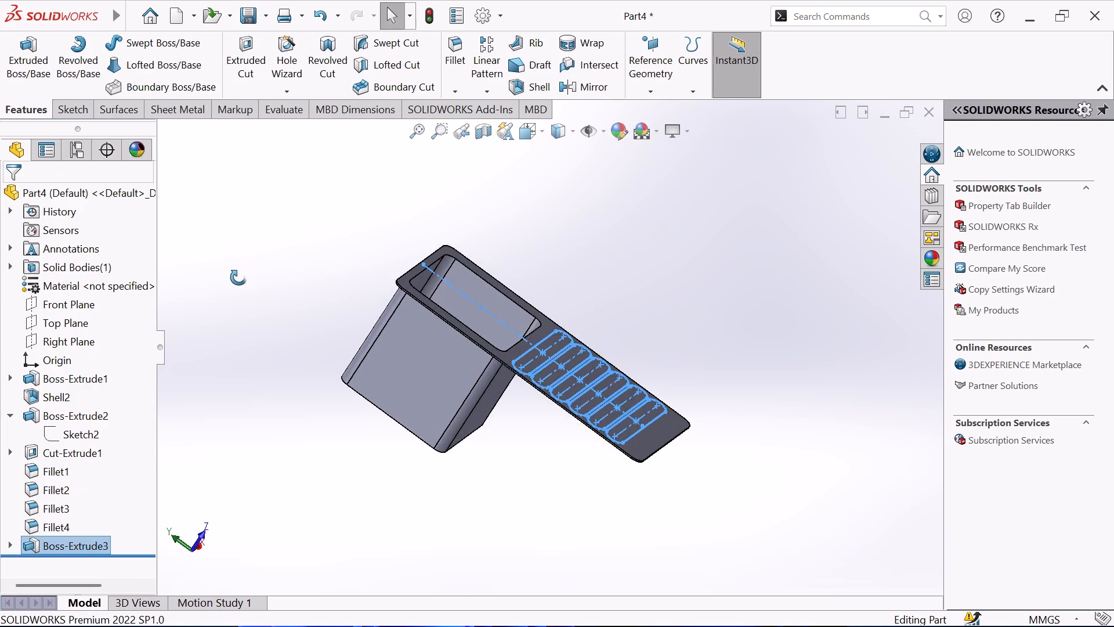
middle_drag(238, 278, 236, 283)
middle_drag(520, 245, 502, 284)
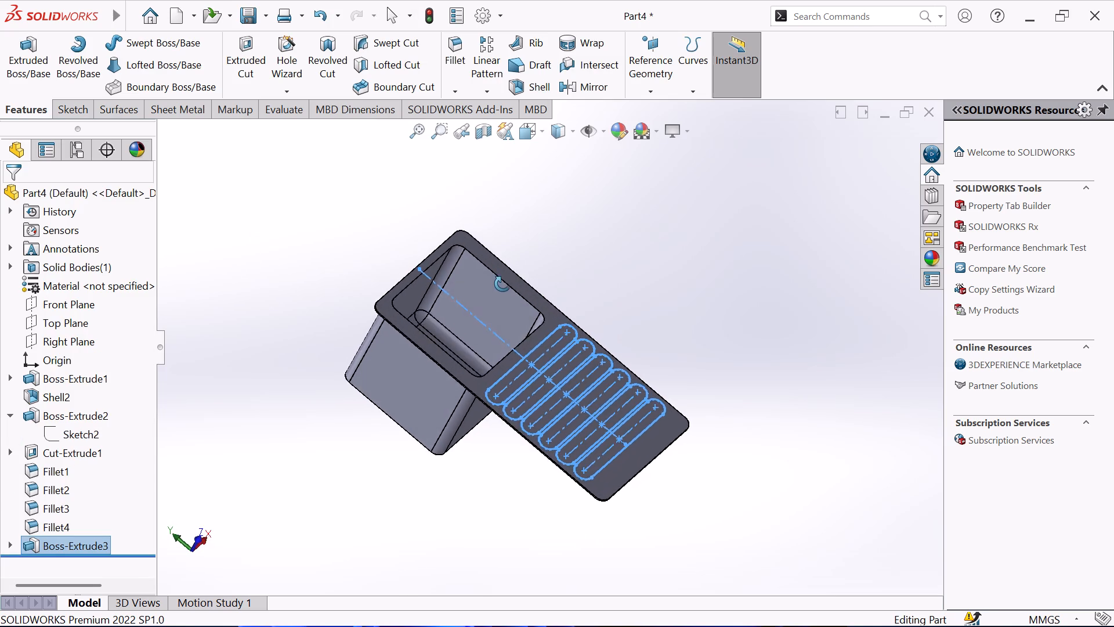
middle_drag(502, 284, 498, 295)
middle_click(498, 295)
click(630, 278)
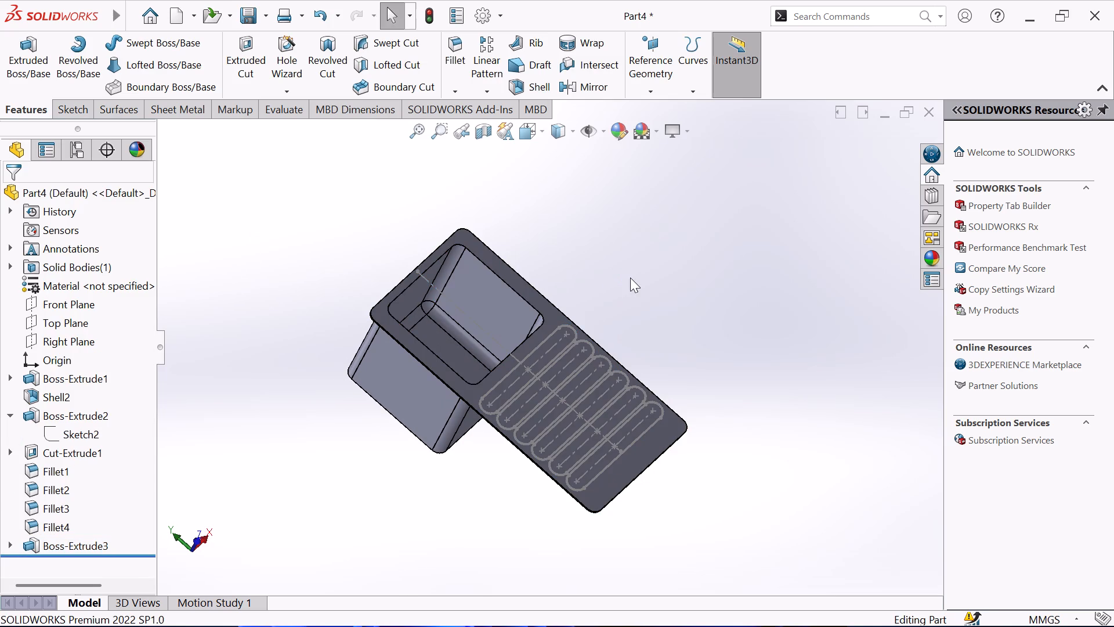
middle_drag(631, 275, 623, 247)
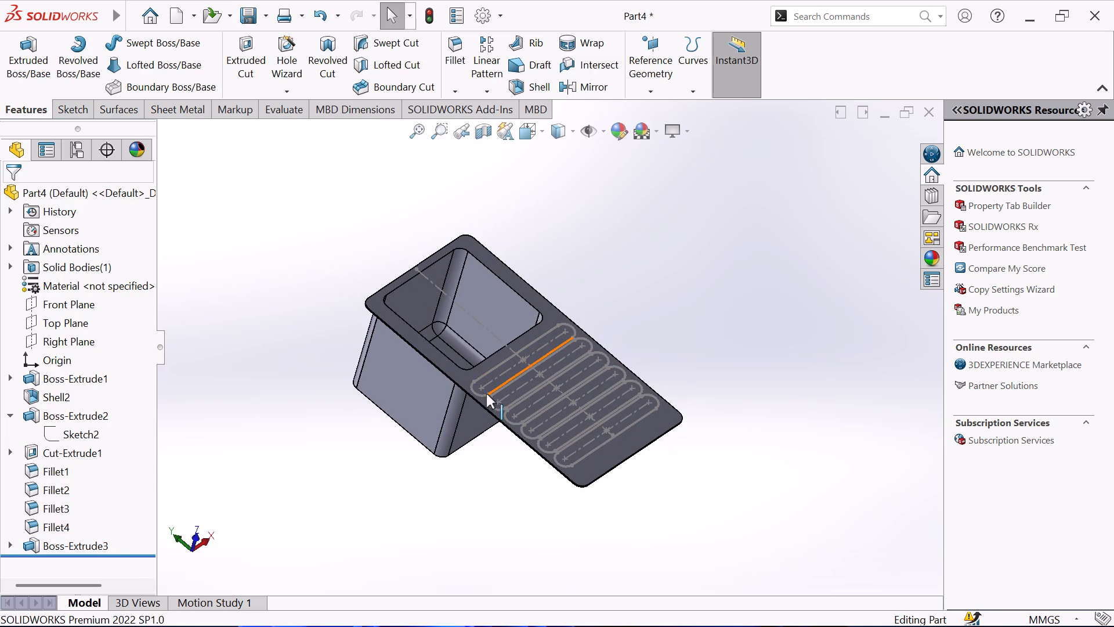
click(13, 546)
click(59, 563)
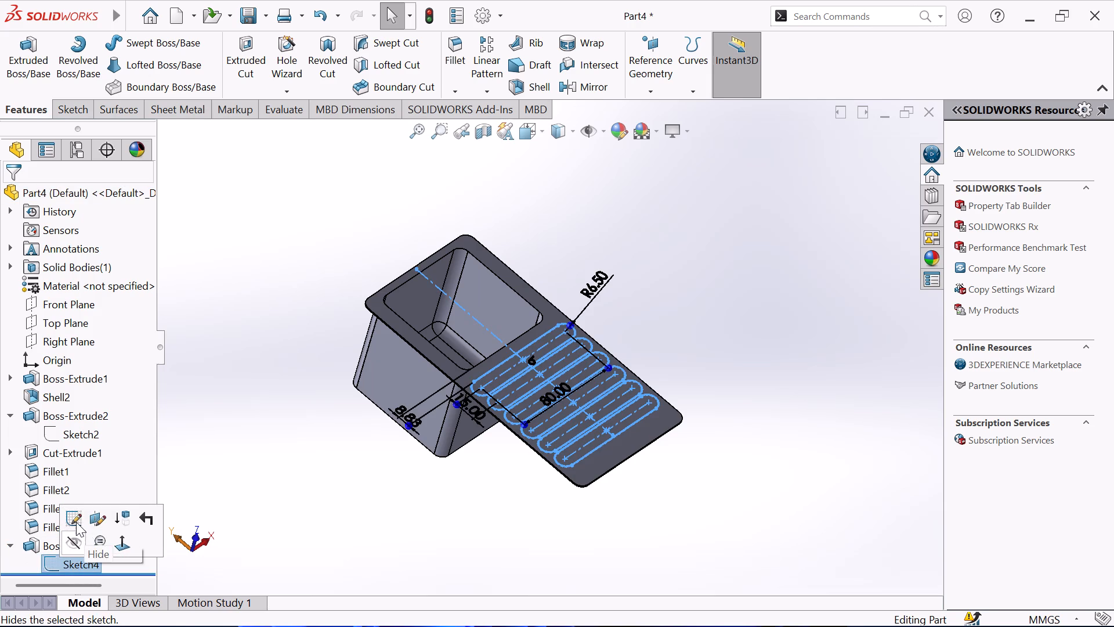
click(76, 522)
middle_drag(287, 446, 290, 428)
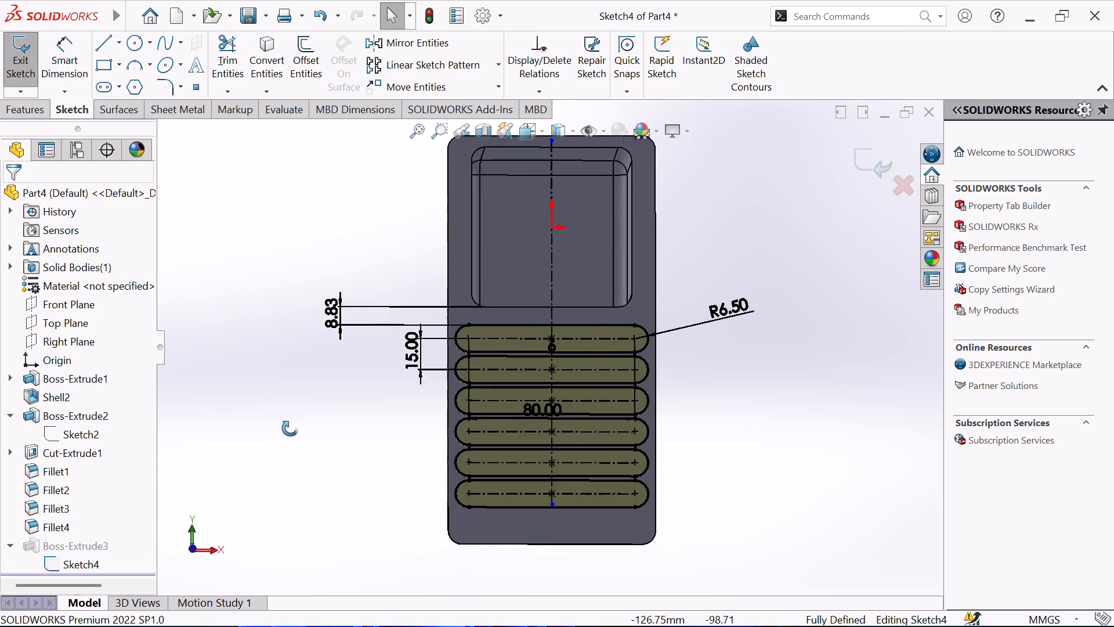
middle_drag(290, 428, 296, 407)
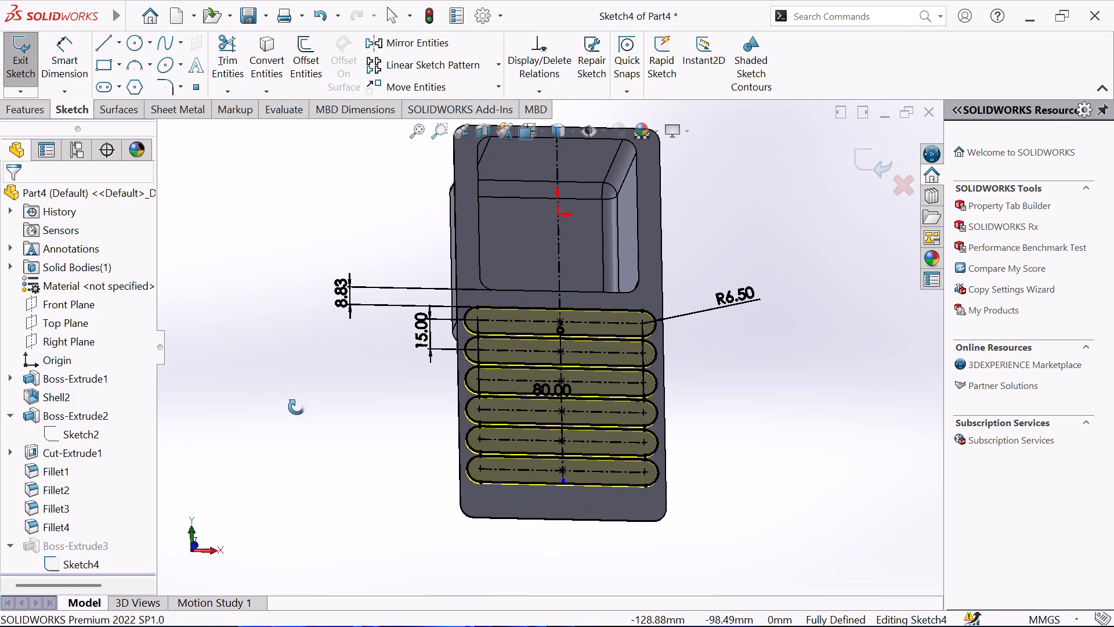
middle_drag(296, 407, 296, 409)
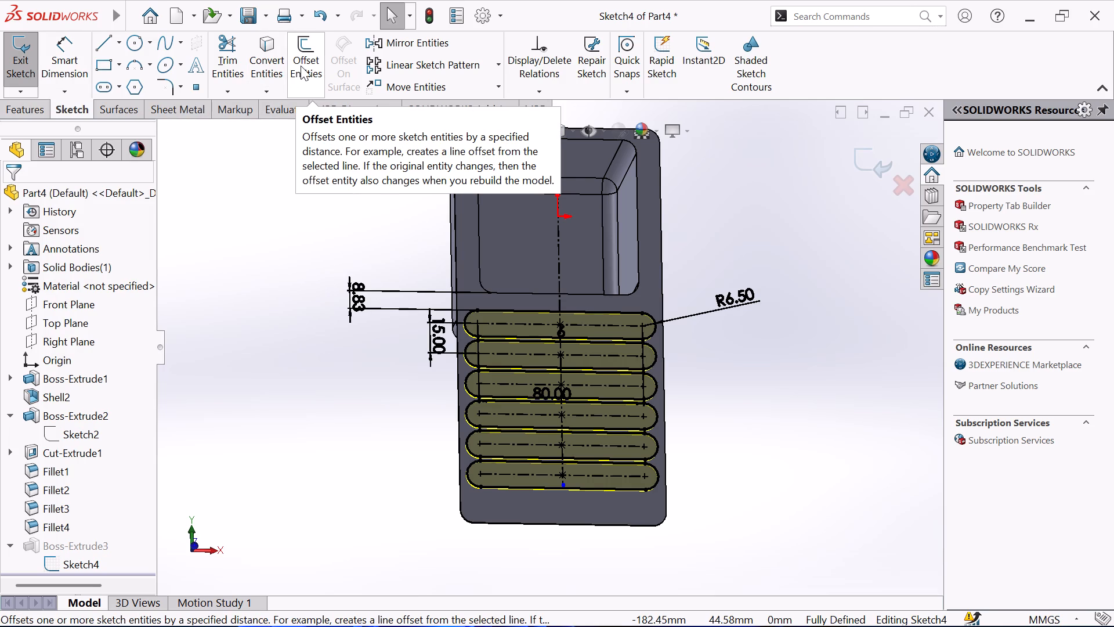
click(26, 57)
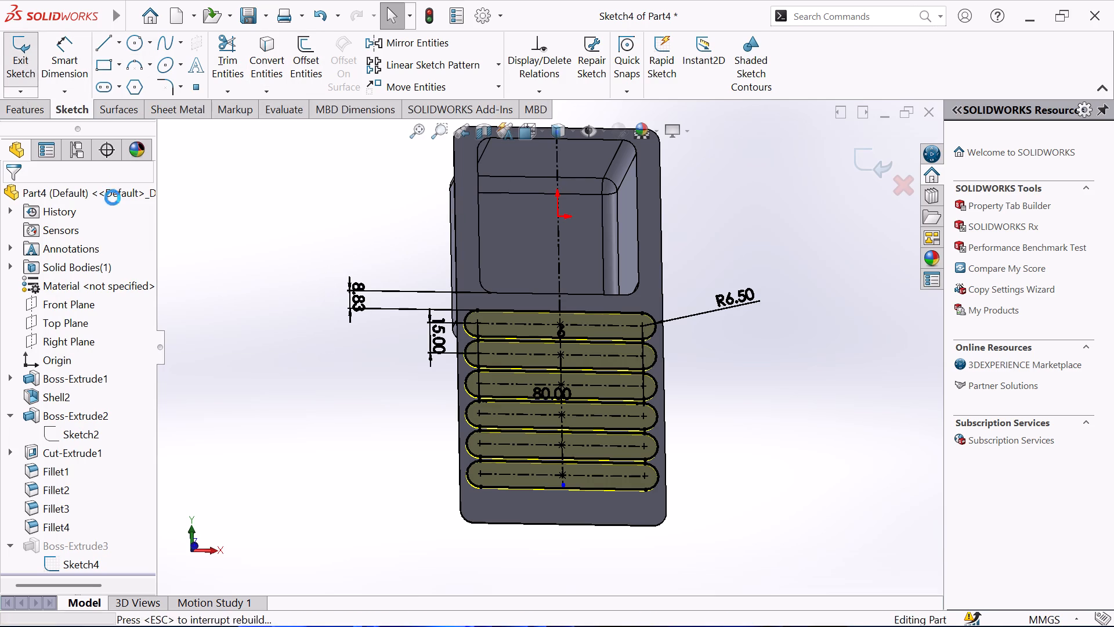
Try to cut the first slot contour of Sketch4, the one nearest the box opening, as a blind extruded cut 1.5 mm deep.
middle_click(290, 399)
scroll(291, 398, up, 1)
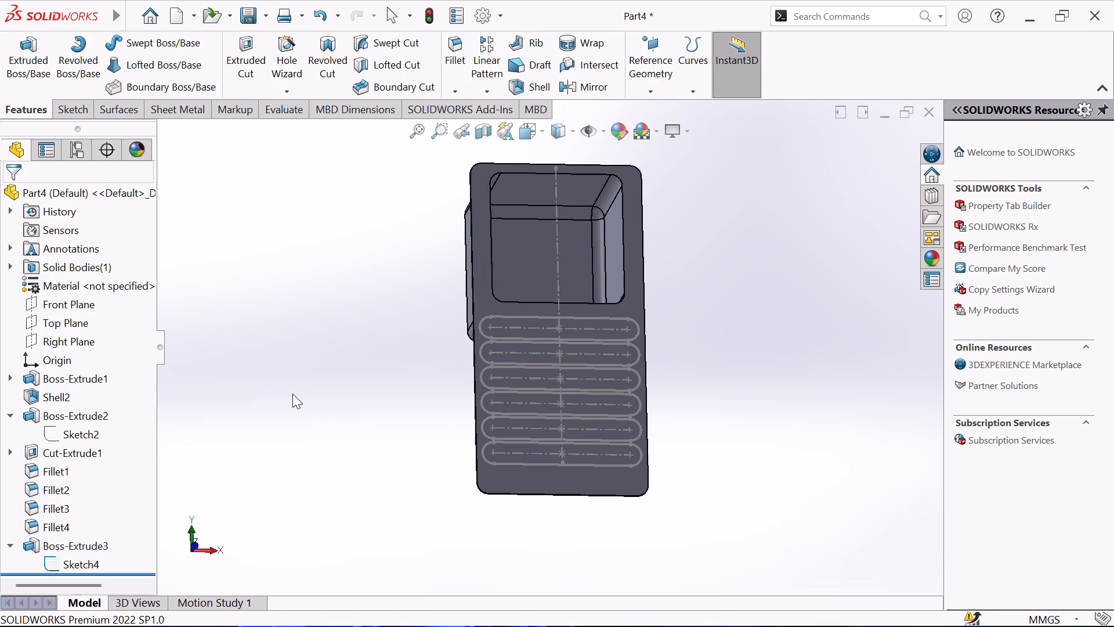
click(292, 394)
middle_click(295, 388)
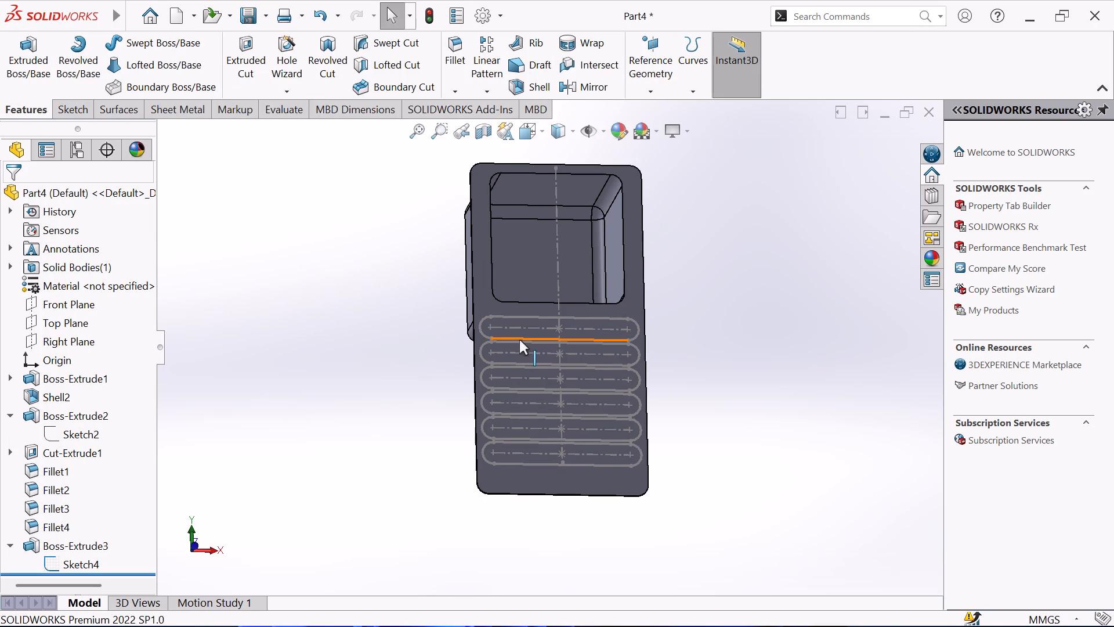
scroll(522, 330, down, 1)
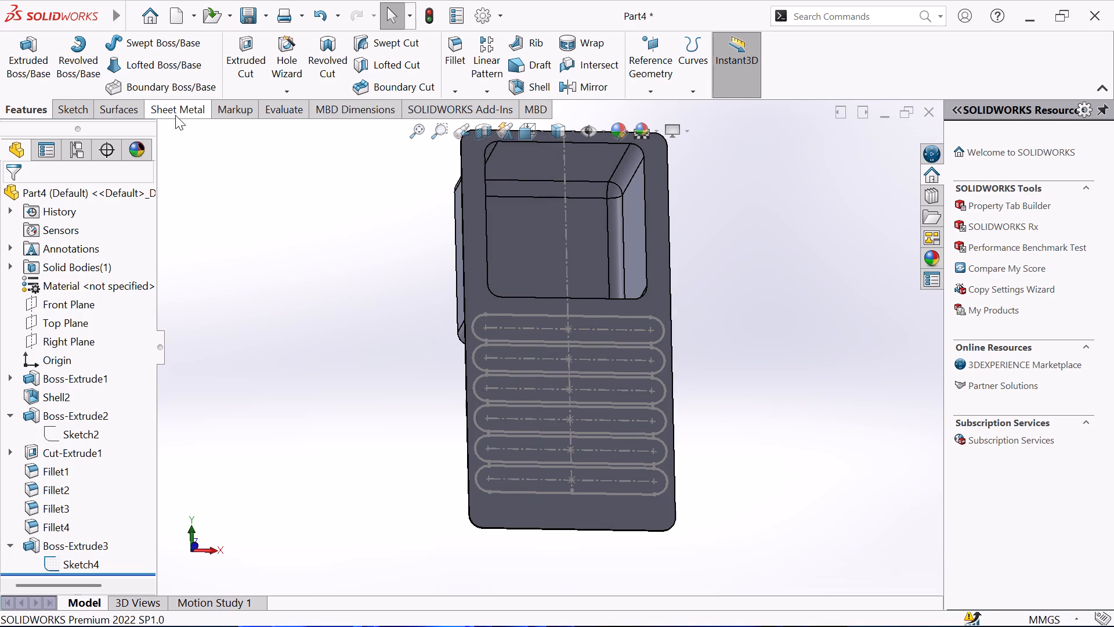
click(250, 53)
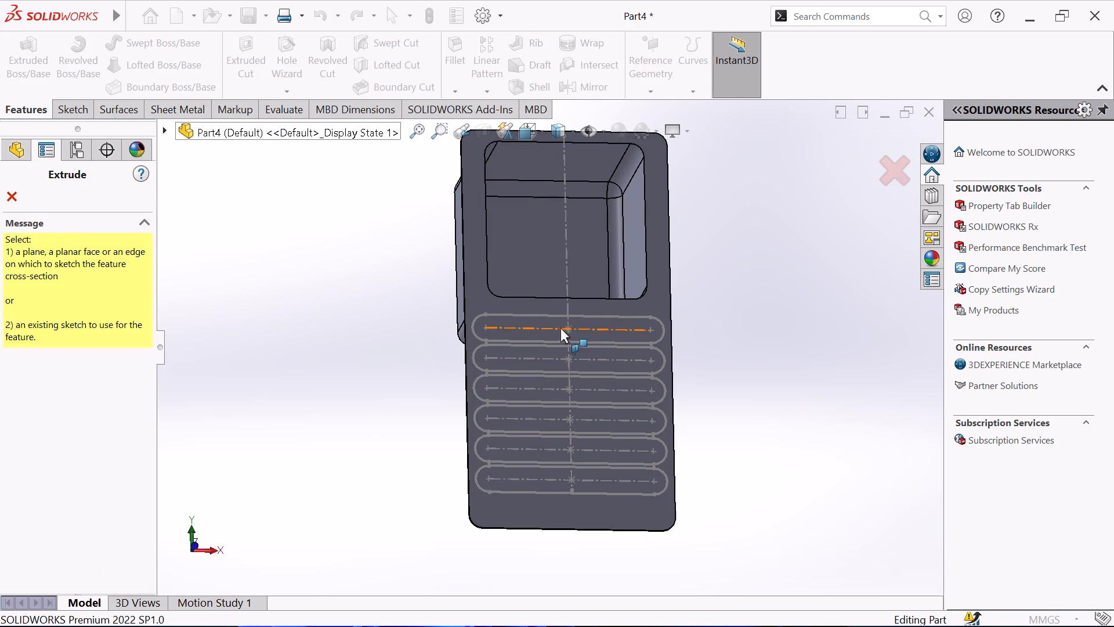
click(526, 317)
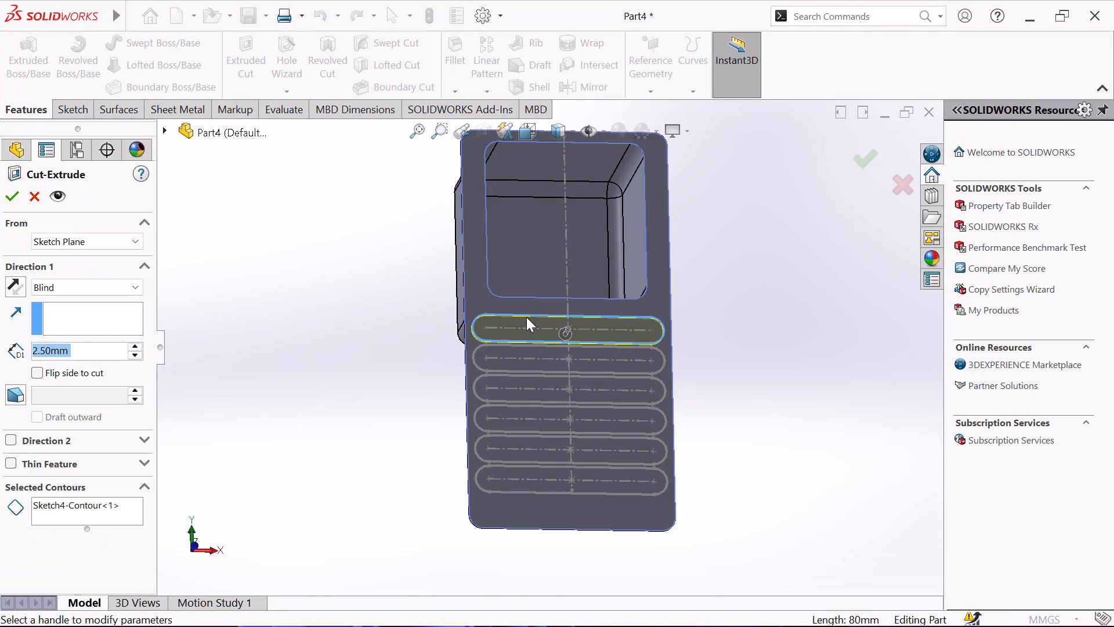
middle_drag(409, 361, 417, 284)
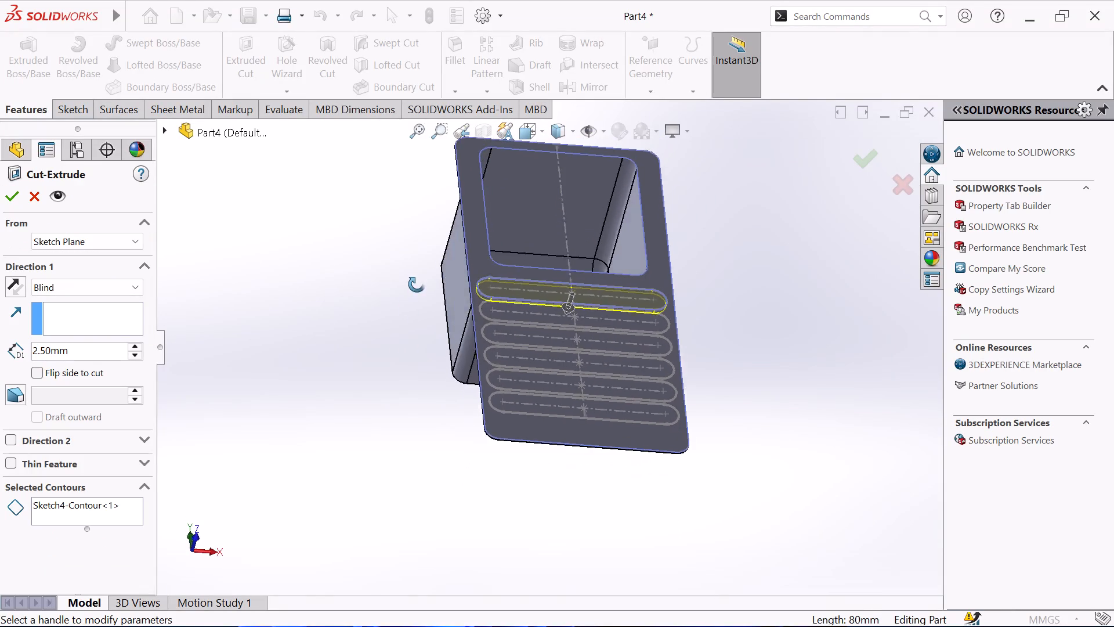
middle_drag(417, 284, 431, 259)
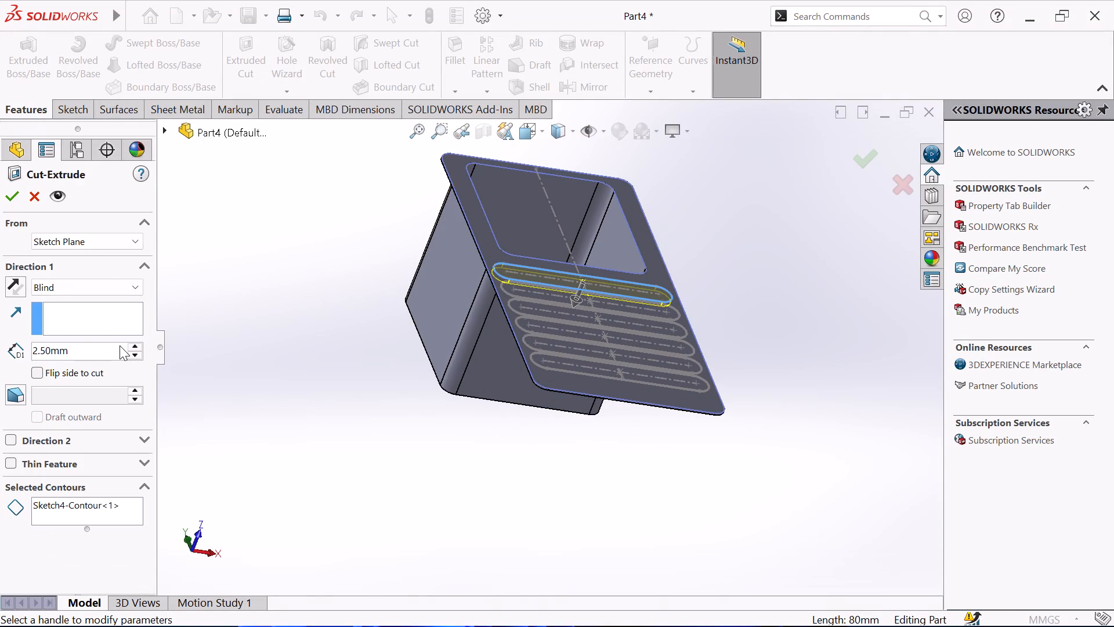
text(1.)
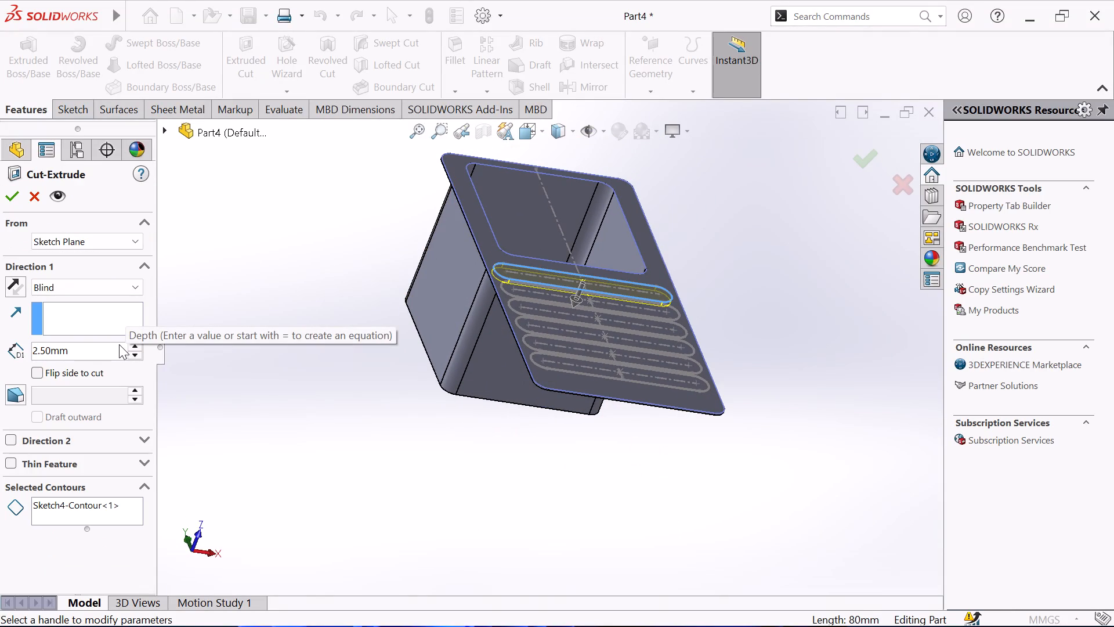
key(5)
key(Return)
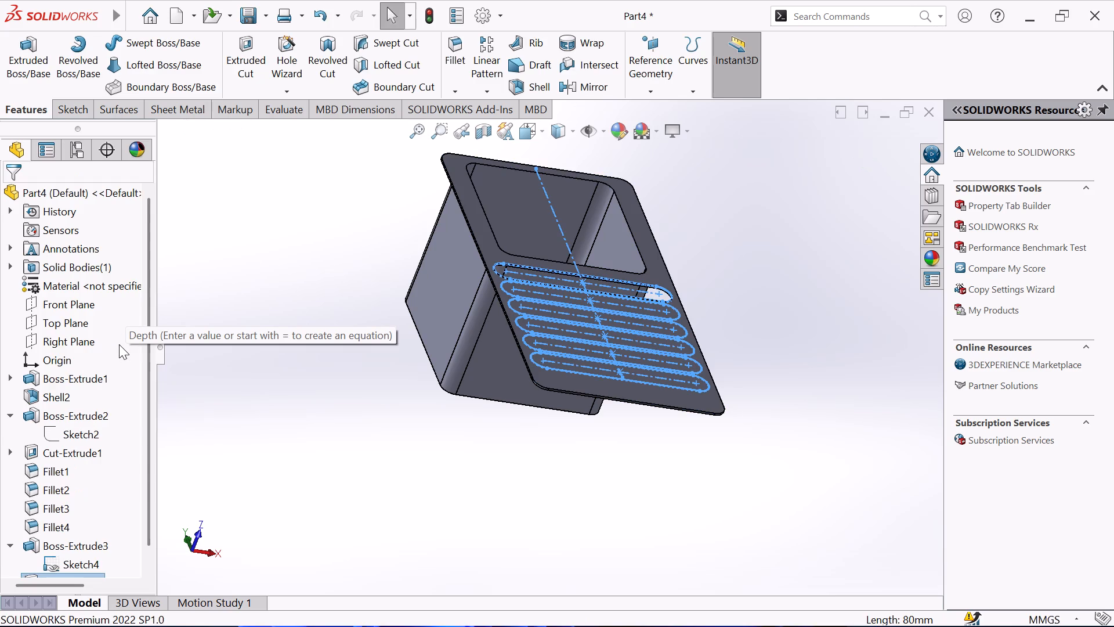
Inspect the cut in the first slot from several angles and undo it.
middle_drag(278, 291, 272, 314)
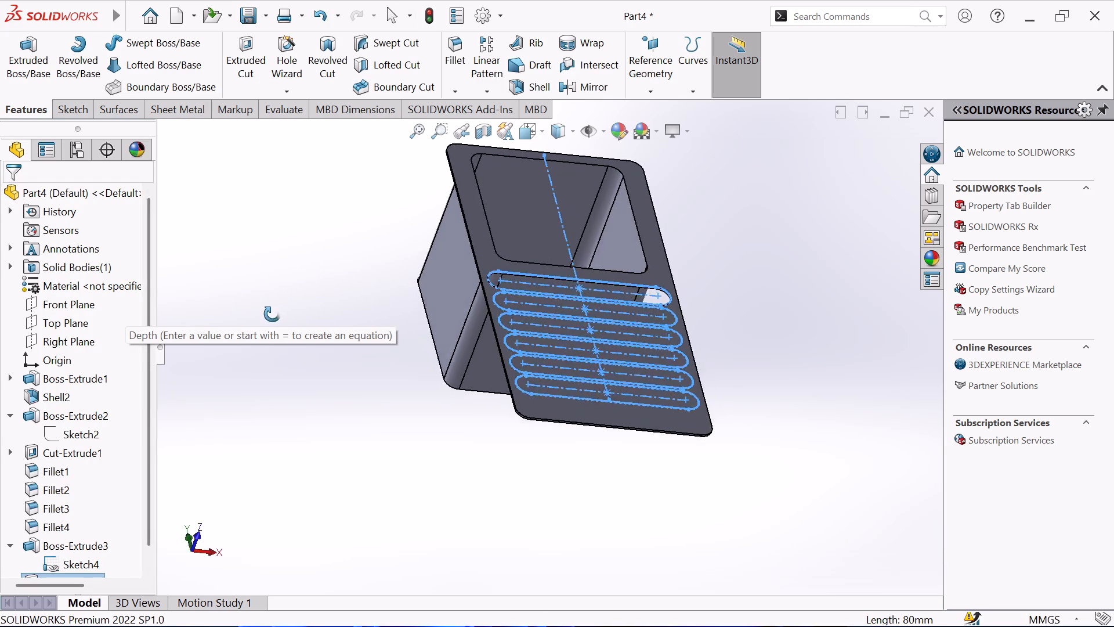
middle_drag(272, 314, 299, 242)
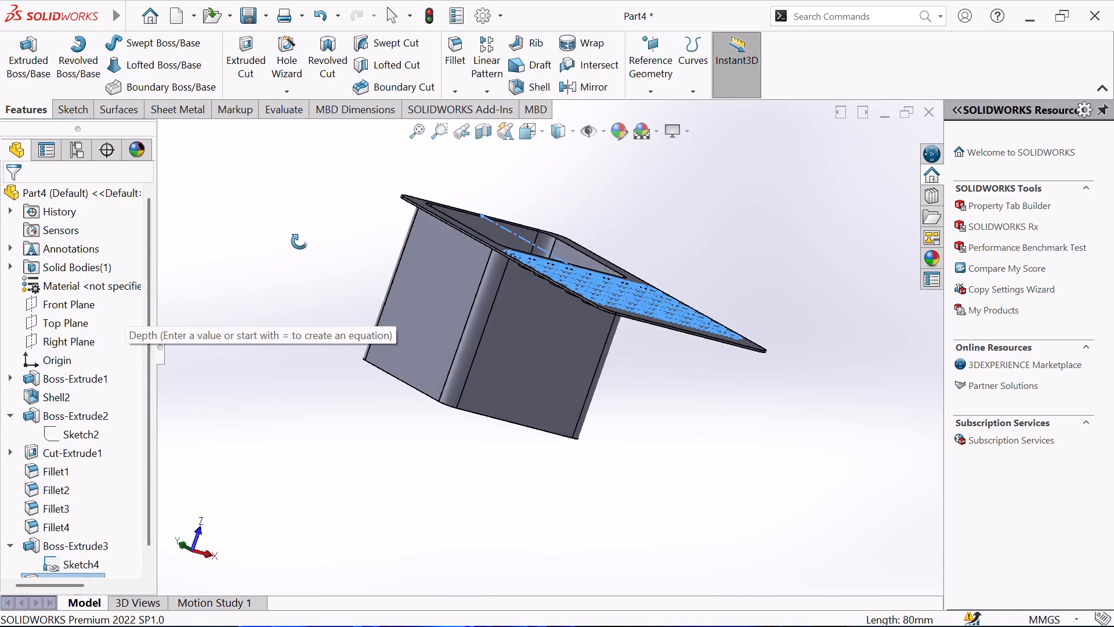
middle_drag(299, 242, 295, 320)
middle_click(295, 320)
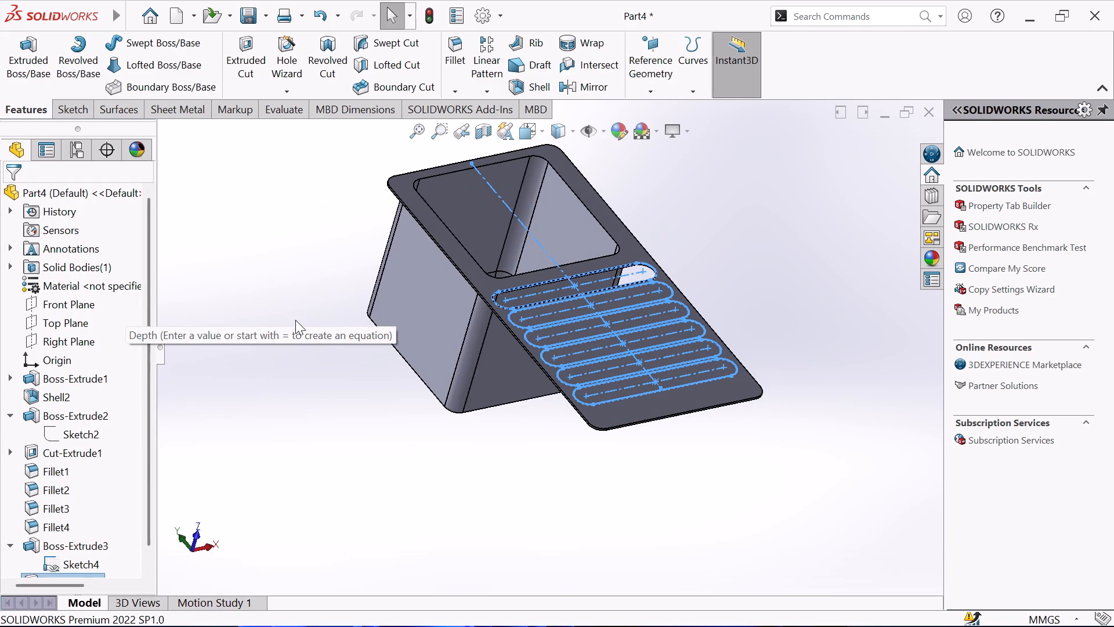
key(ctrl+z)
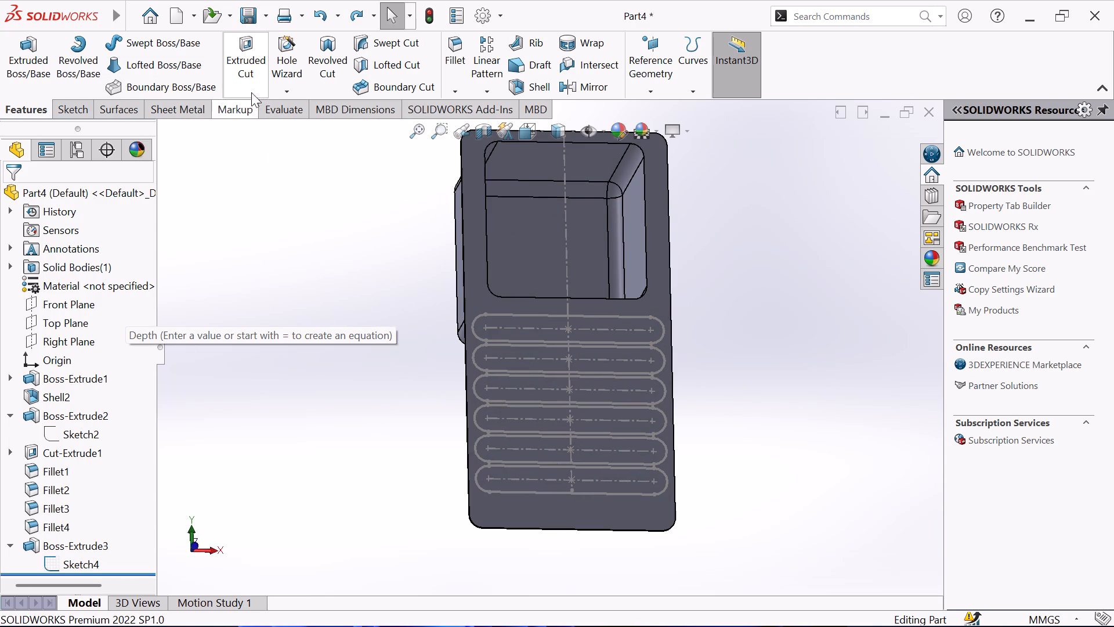
Cut the first slot contour of Sketch4 into the plate as a blind extruded cut 1.5 mm deep, keeping all bodies.
click(245, 62)
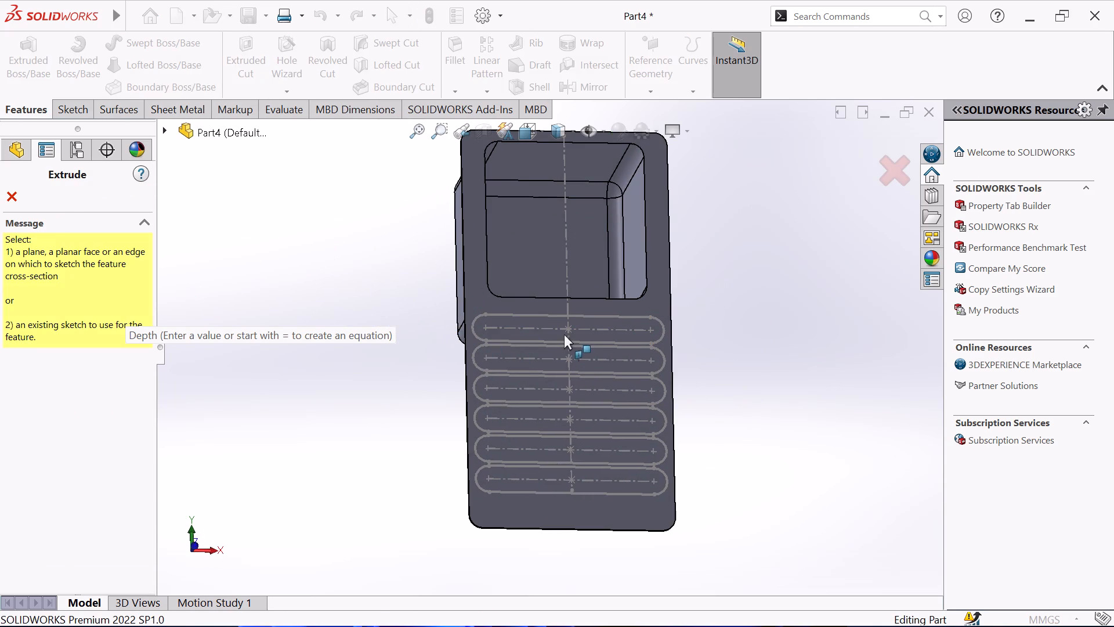
click(541, 318)
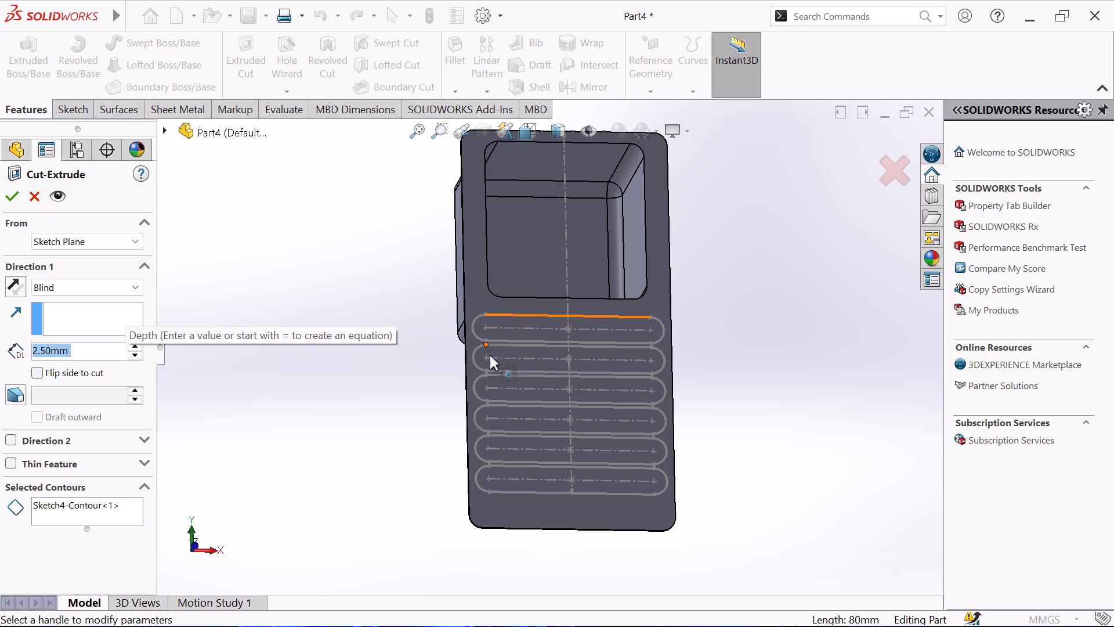
double_click(109, 349)
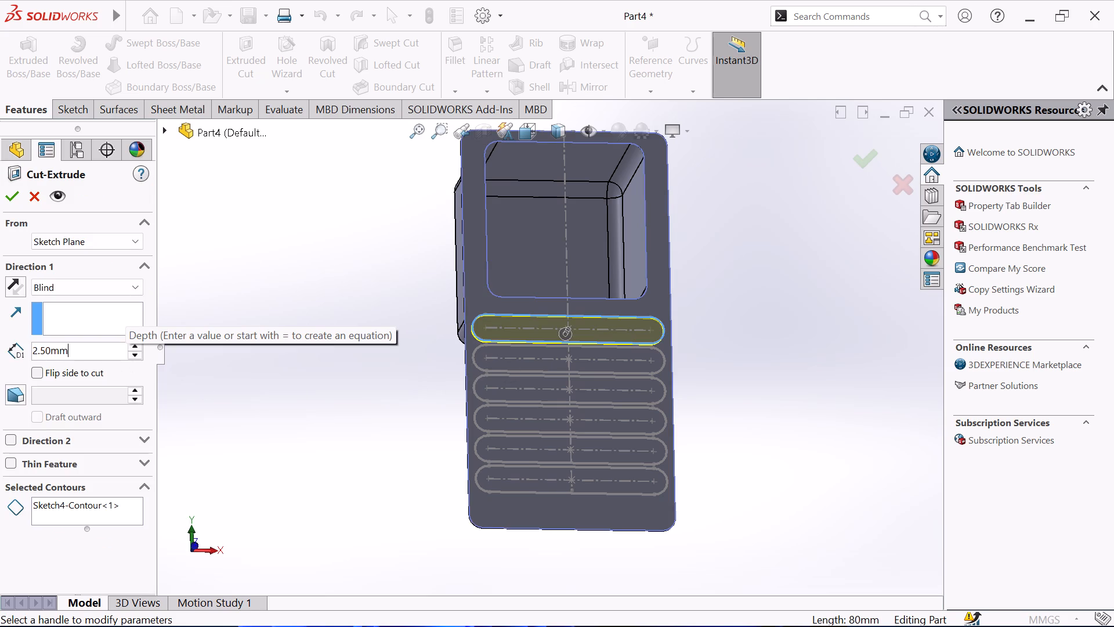
key(1)
key(period)
key(5)
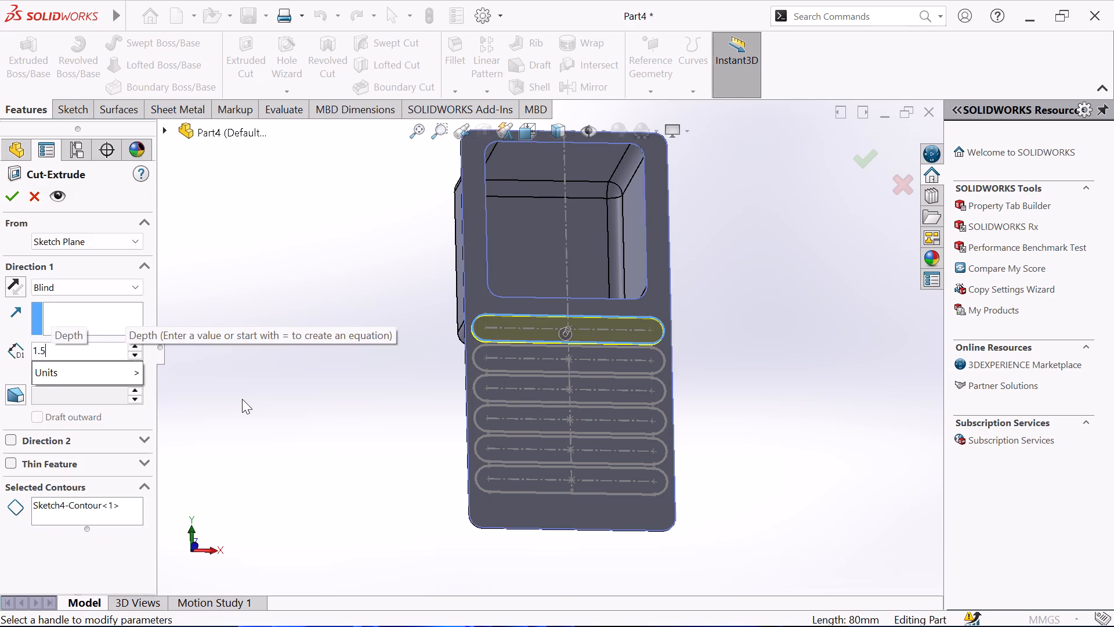
click(242, 397)
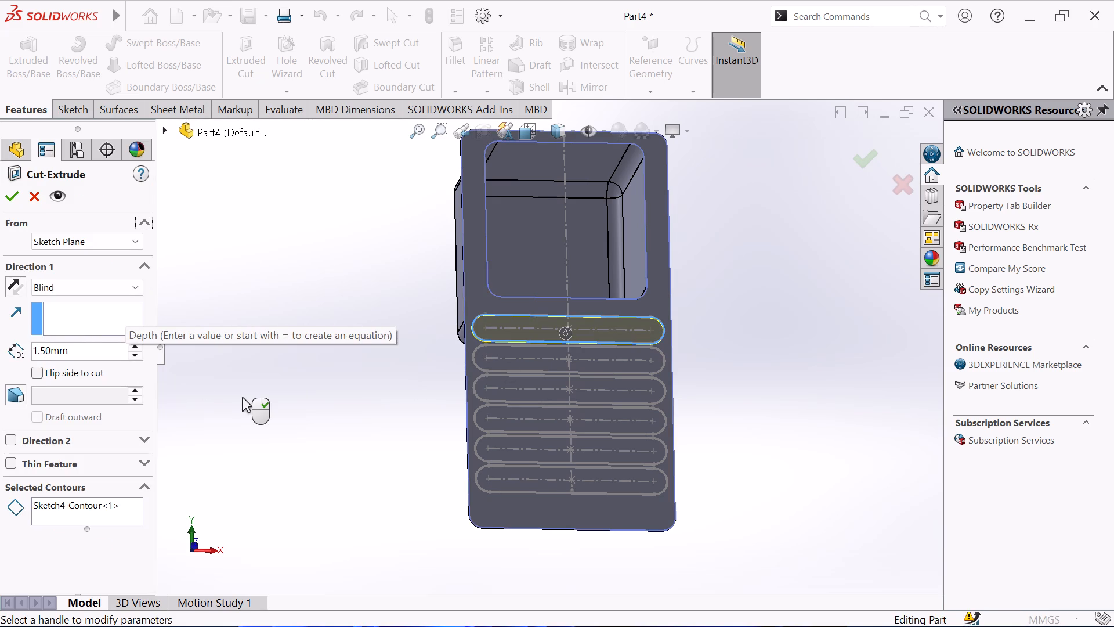
middle_drag(273, 388, 334, 309)
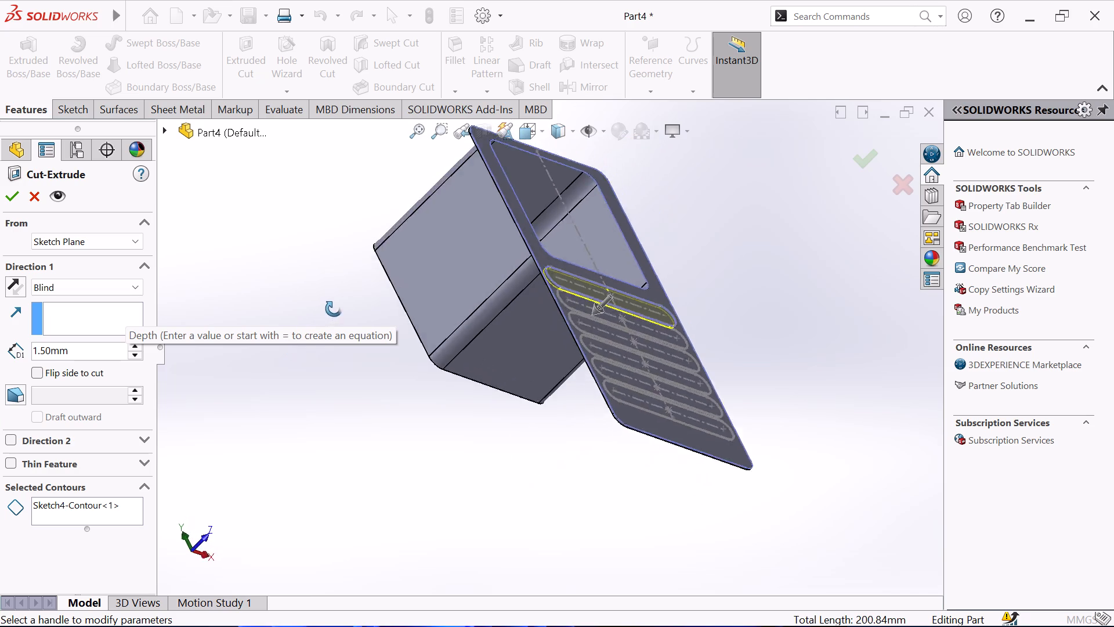
middle_drag(334, 309, 360, 281)
scroll(685, 233, down, 3)
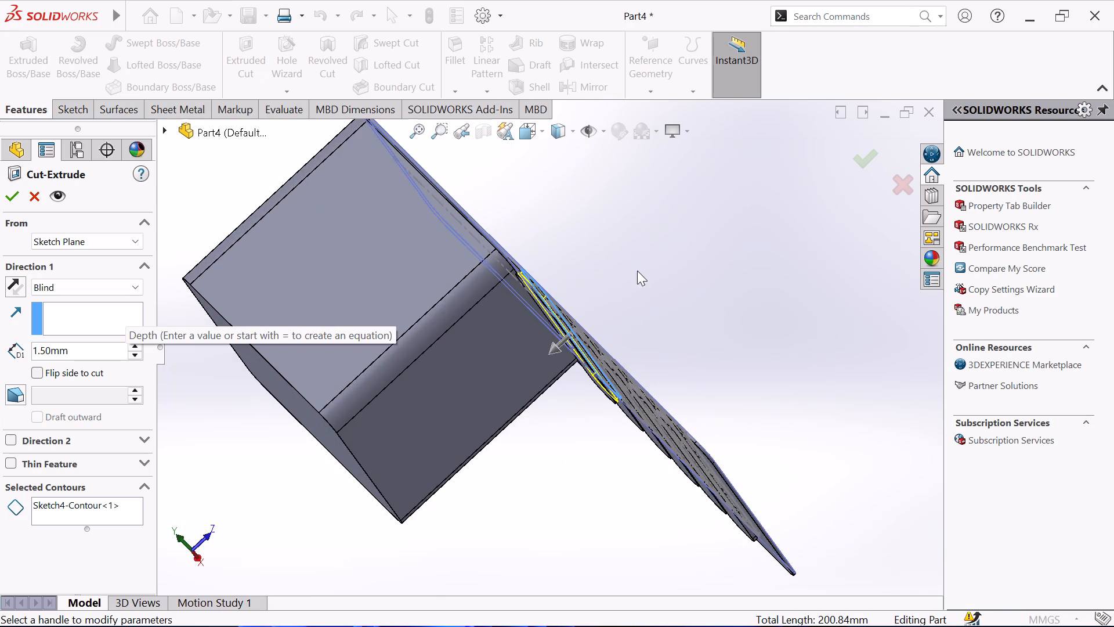
scroll(558, 271, down, 3)
middle_drag(557, 276, 552, 311)
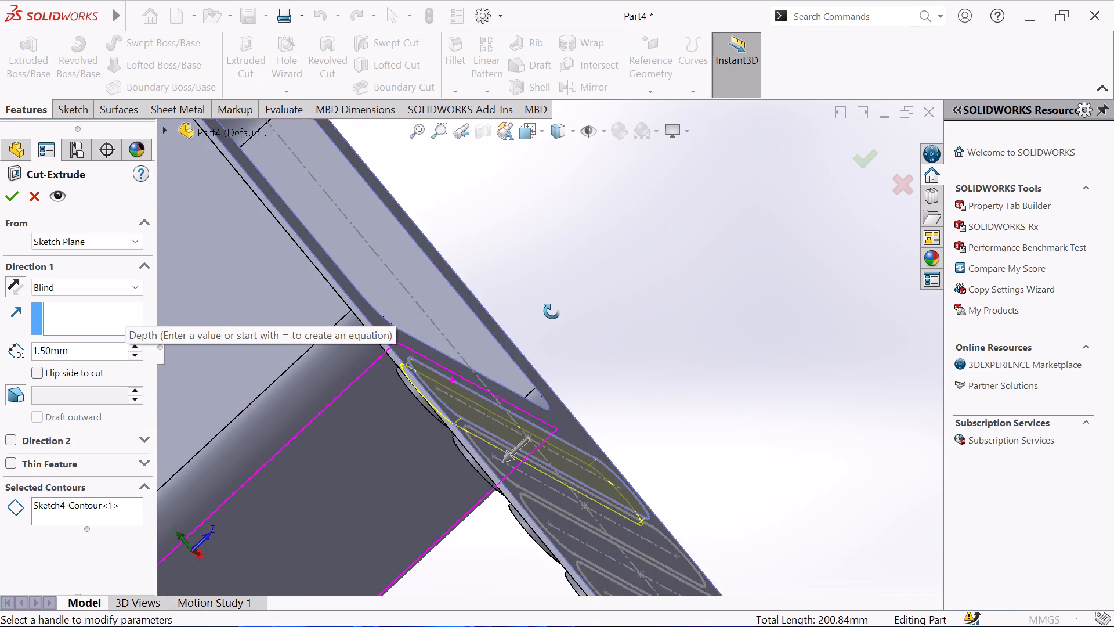
middle_drag(552, 311, 545, 323)
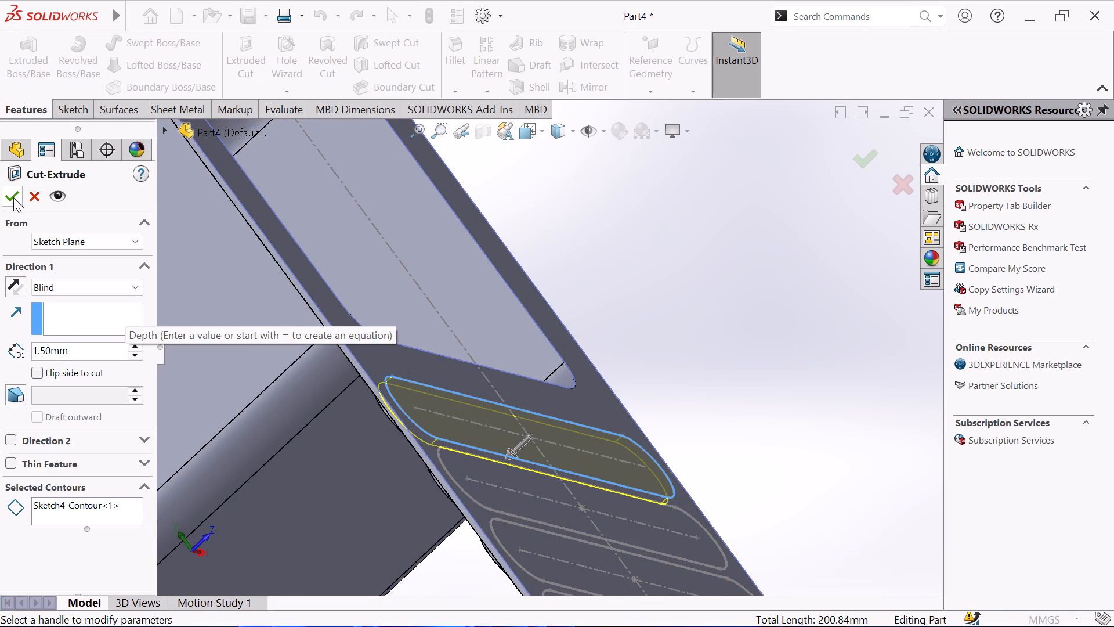
click(12, 194)
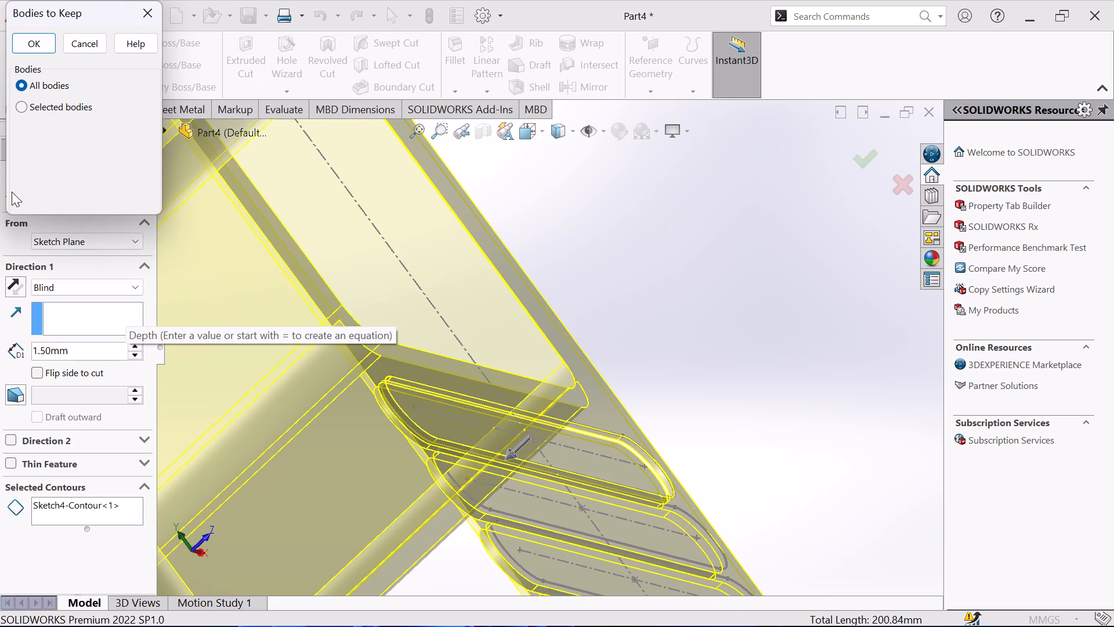
click(41, 44)
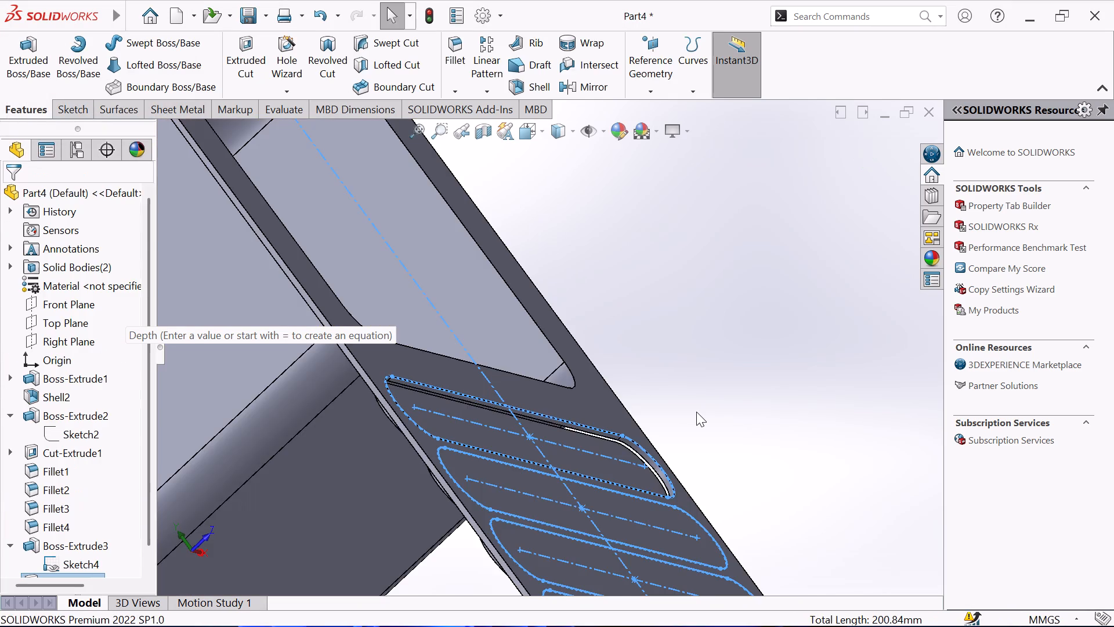
Edit the first slot's cut, Cut-Extrude3, to a blind depth of 1 mm, keeping all bodies.
scroll(696, 412, up, 1)
middle_drag(696, 412, 640, 417)
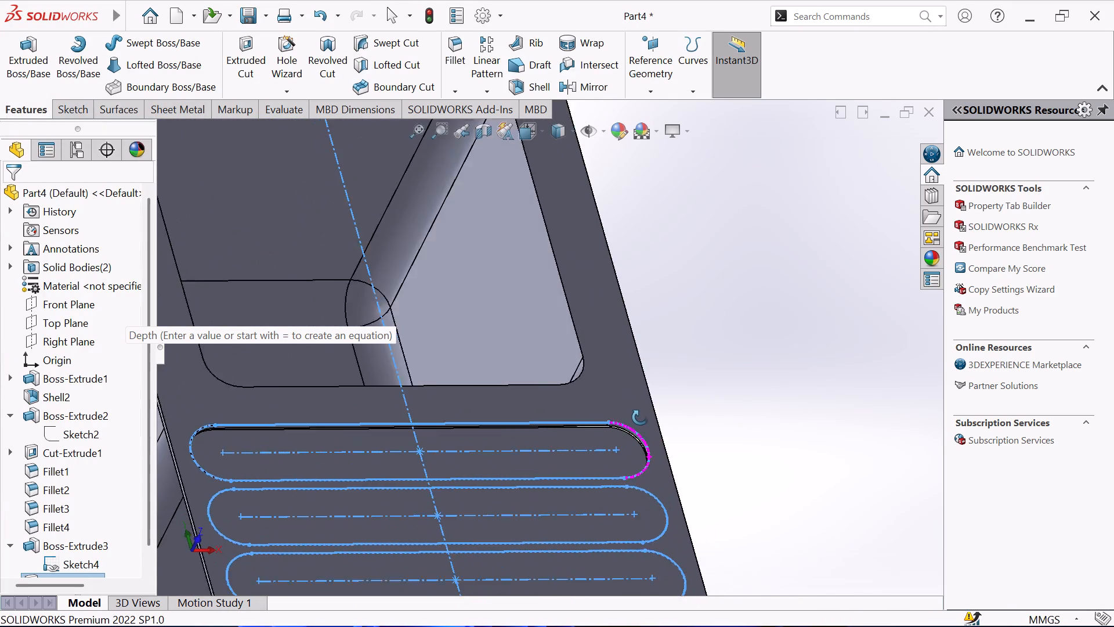
middle_drag(640, 417, 696, 303)
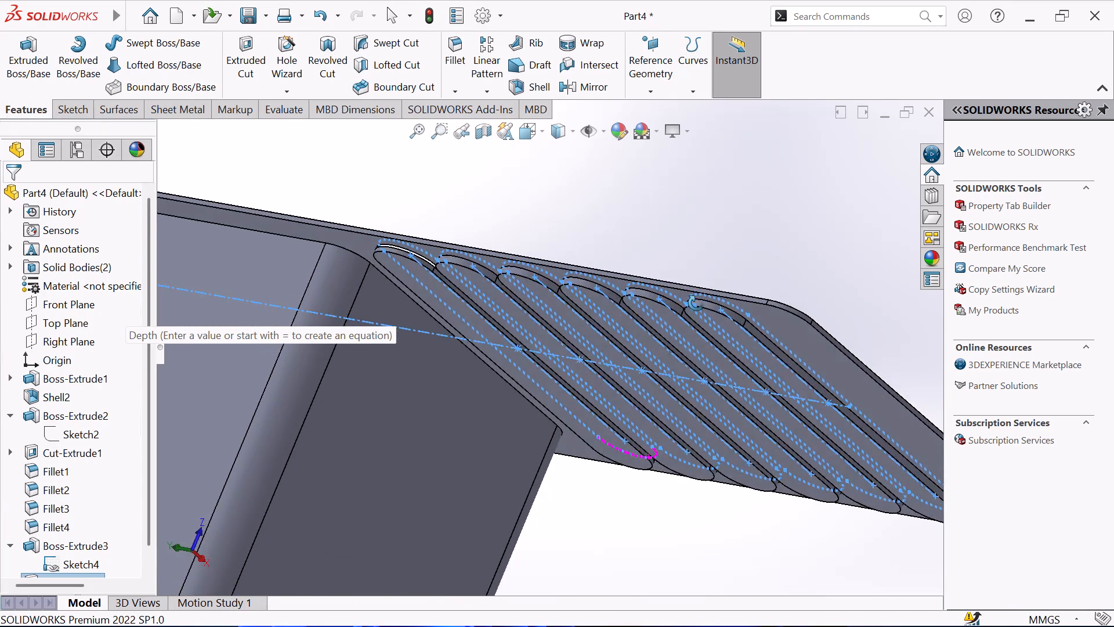
middle_drag(696, 303, 649, 384)
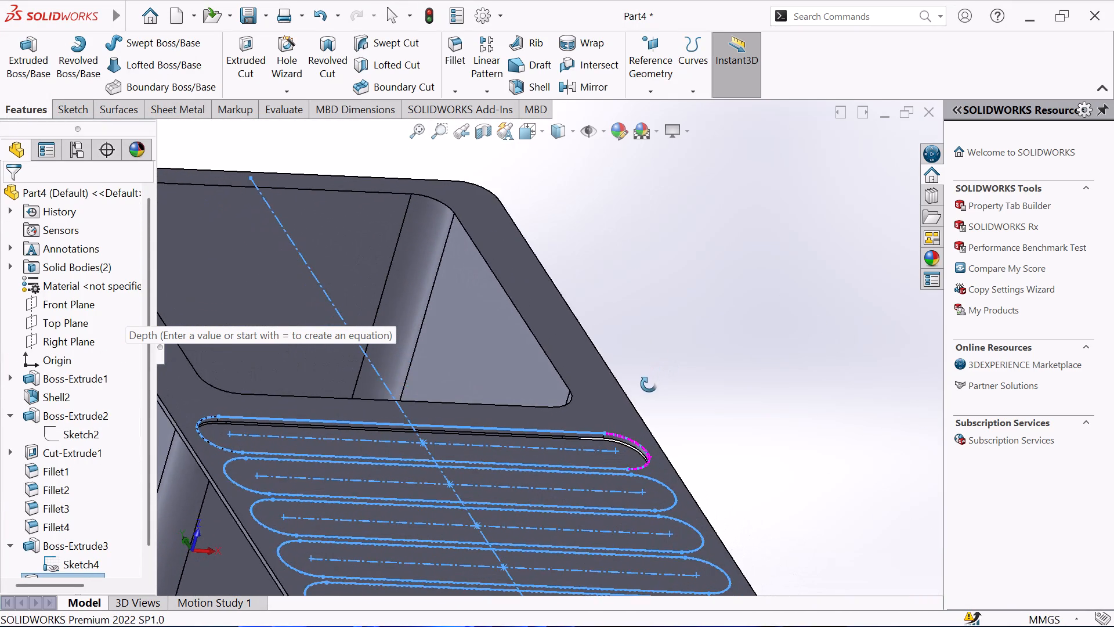
middle_drag(649, 384, 644, 390)
middle_click(644, 390)
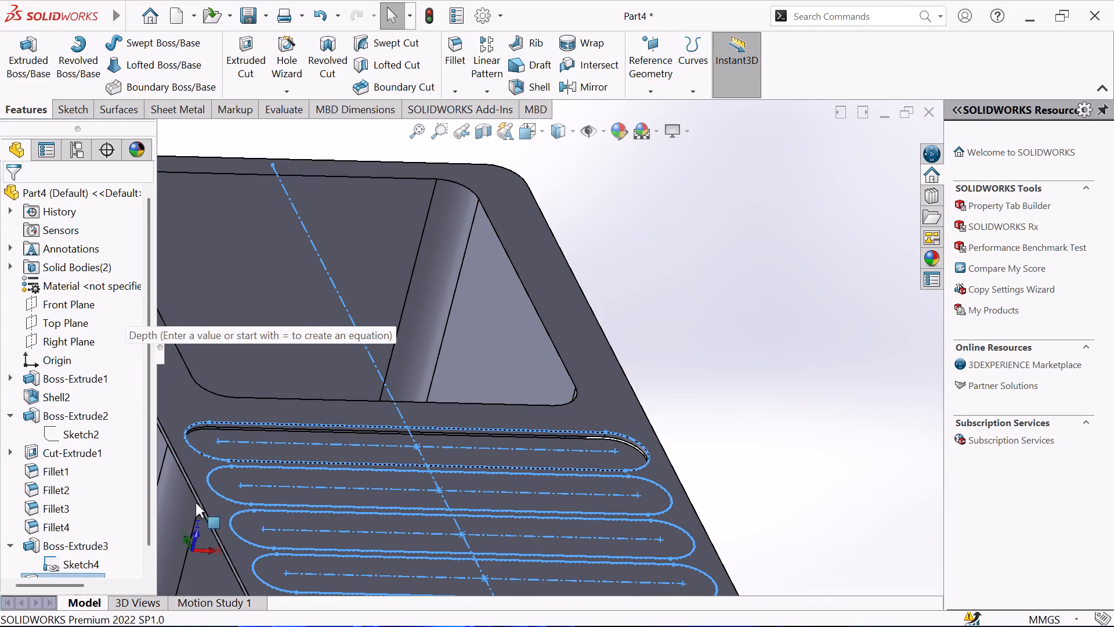
scroll(53, 541, down, 4)
click(30, 564)
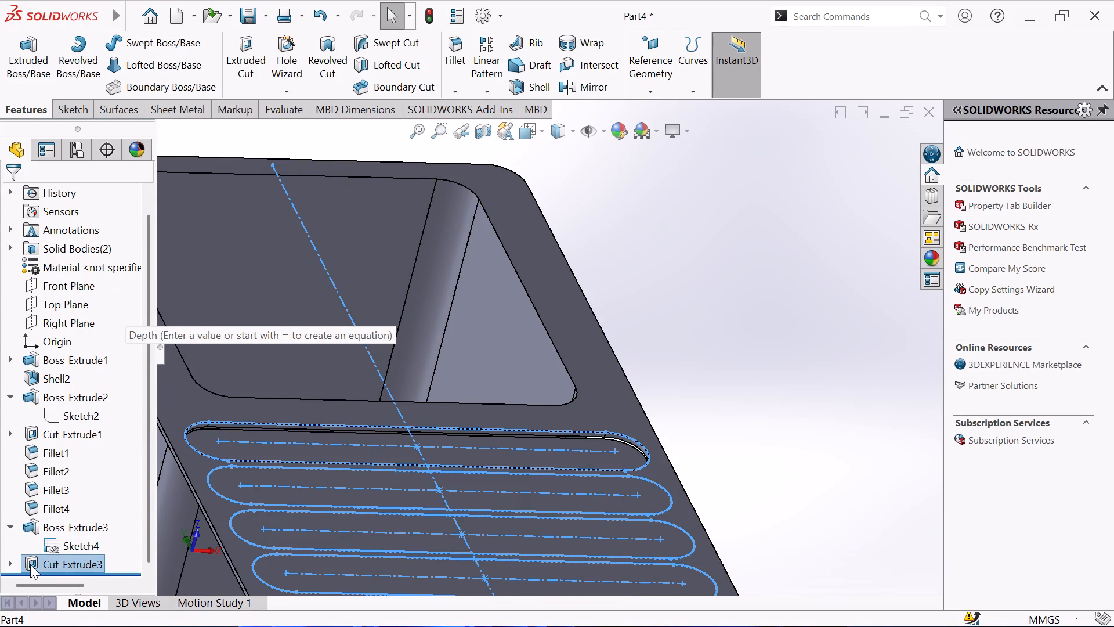
click(46, 520)
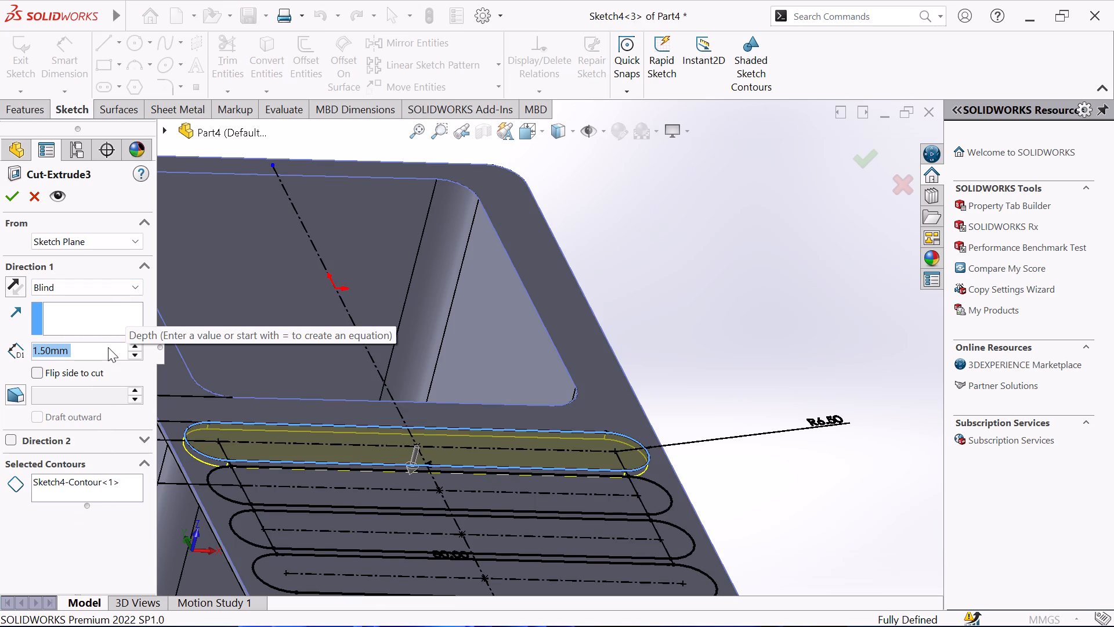
key(1)
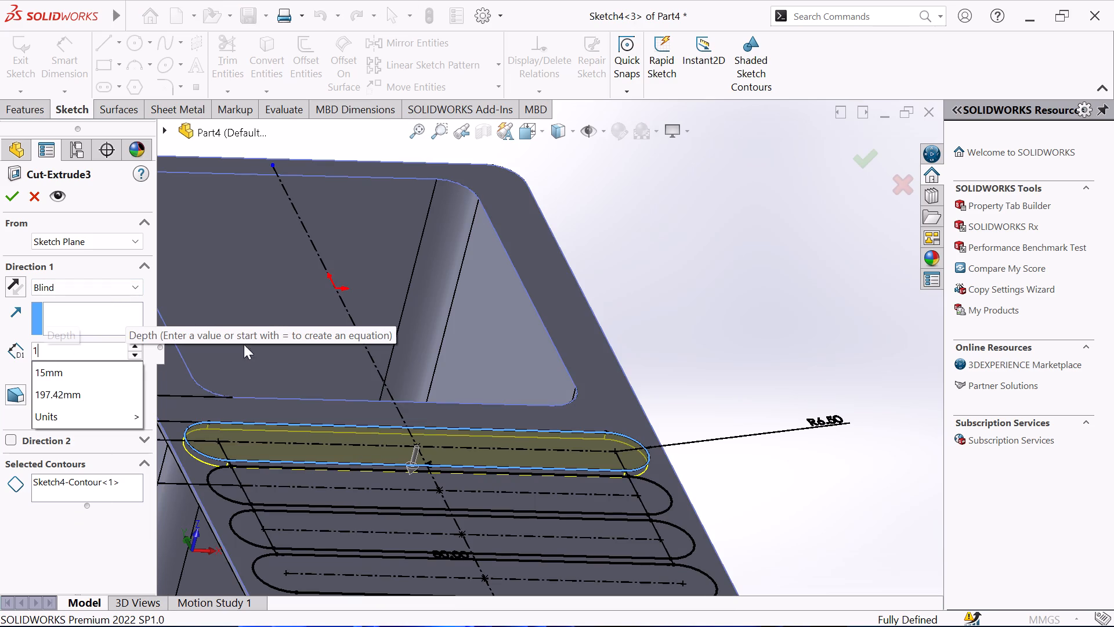
click(665, 265)
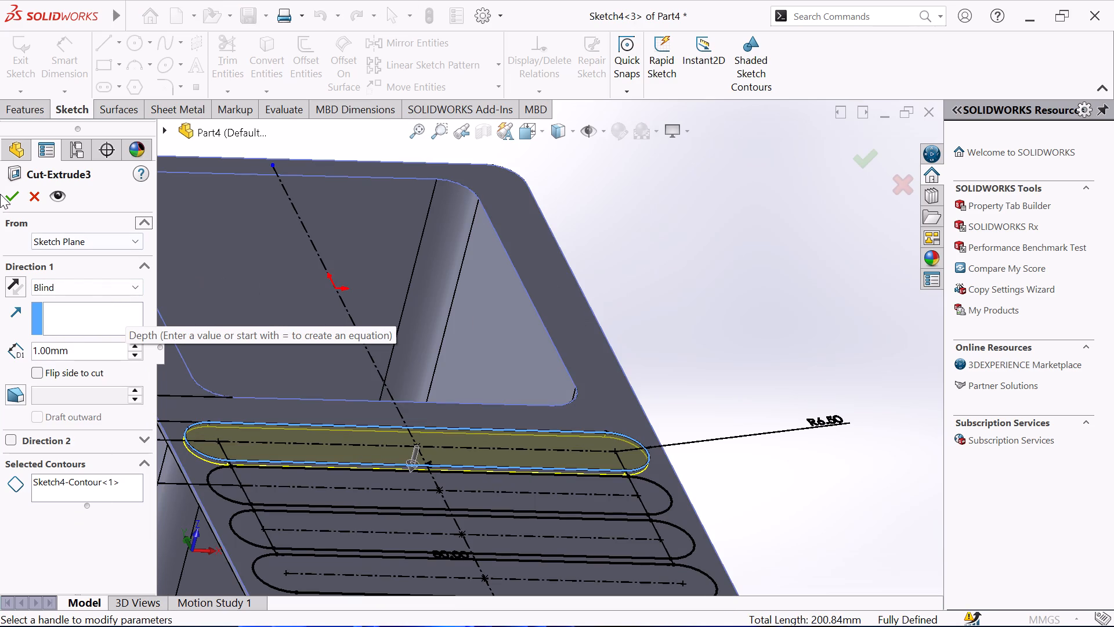
click(3, 192)
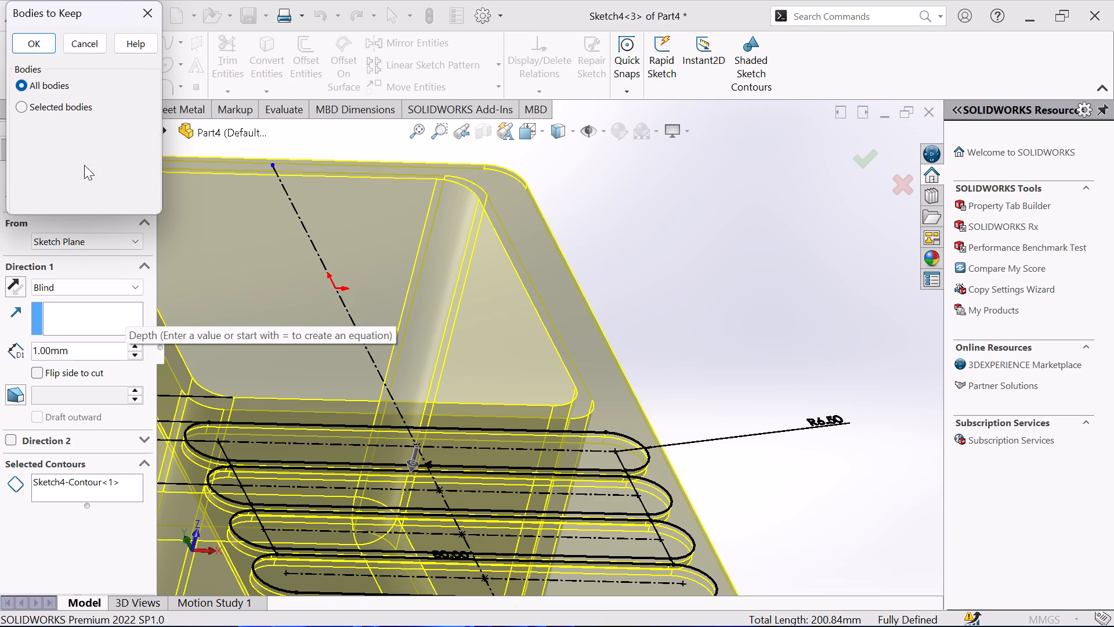
click(34, 44)
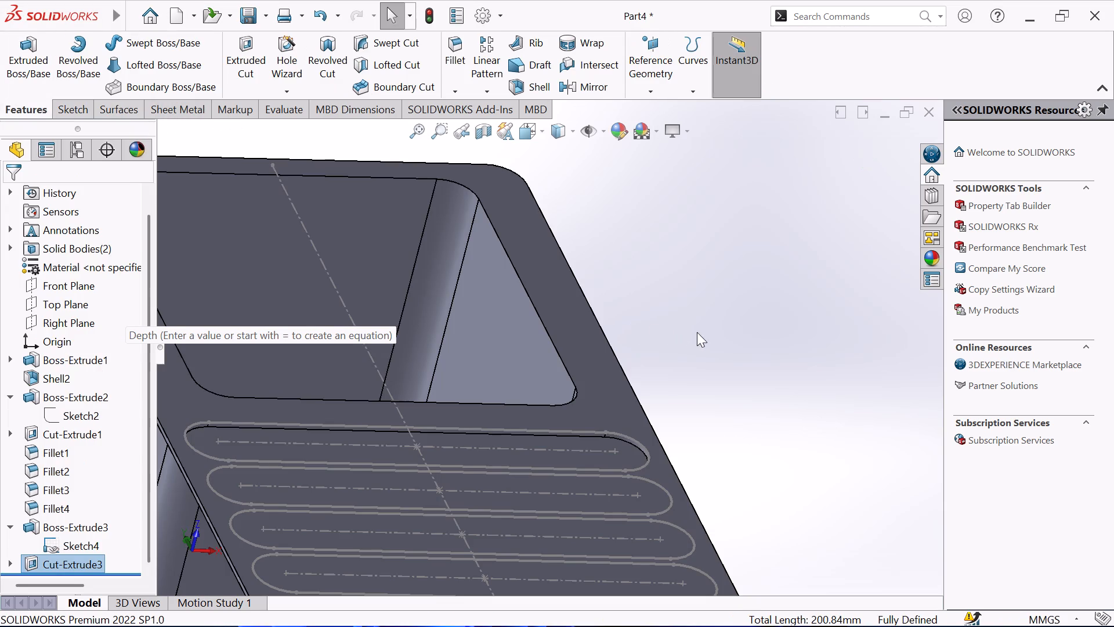
click(747, 358)
middle_drag(753, 349, 761, 331)
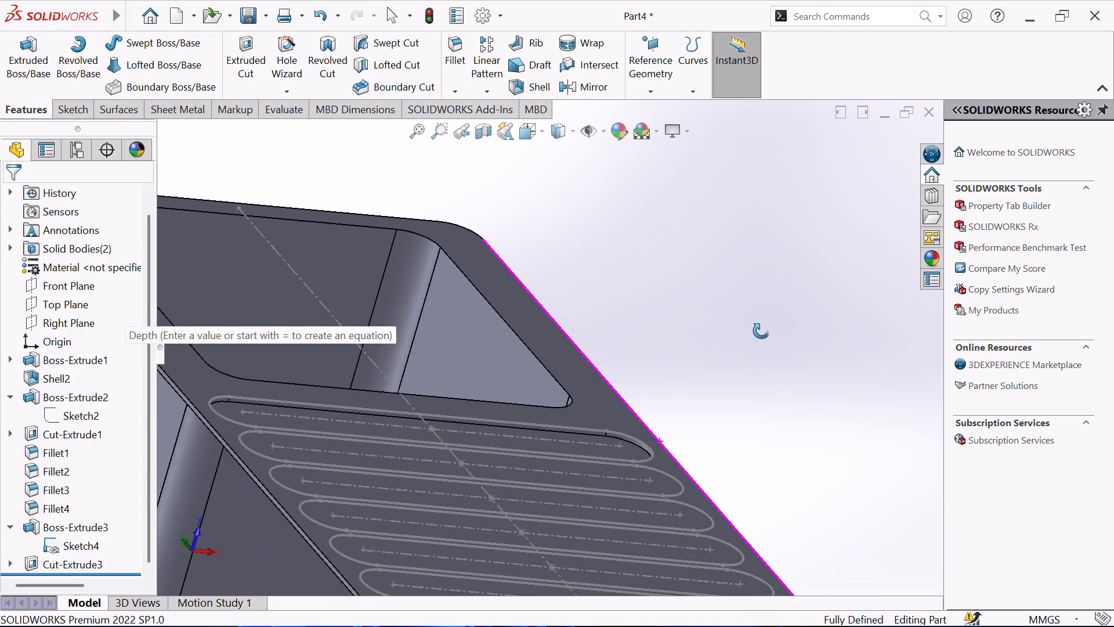
Fillet the floor face of the first slot with a 3.5 mm radius.
middle_drag(761, 331, 725, 457)
middle_click(725, 457)
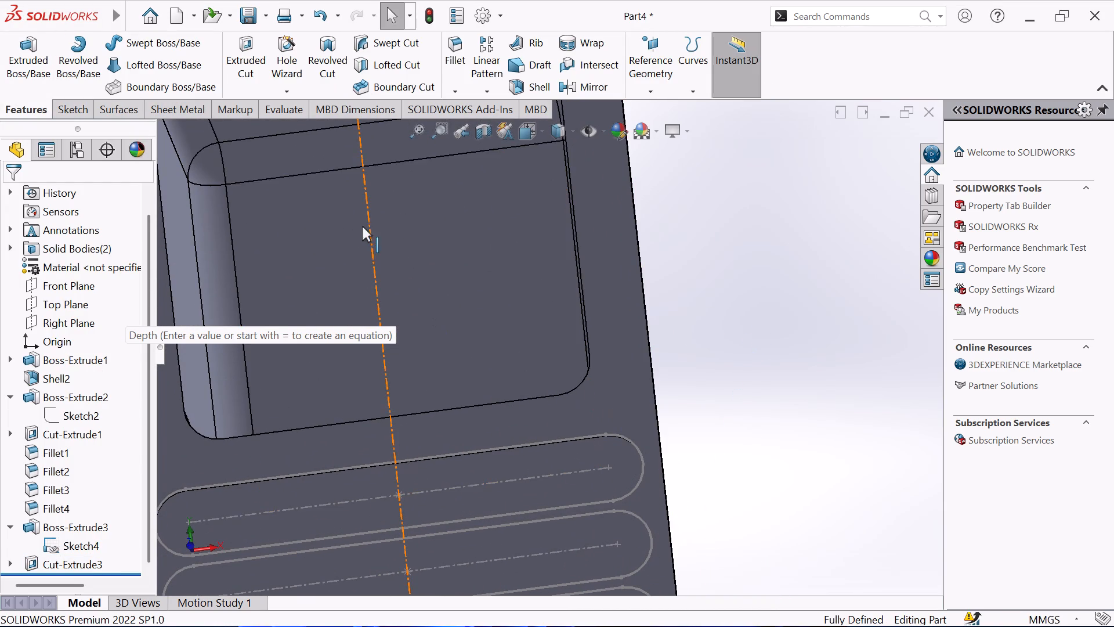
click(447, 51)
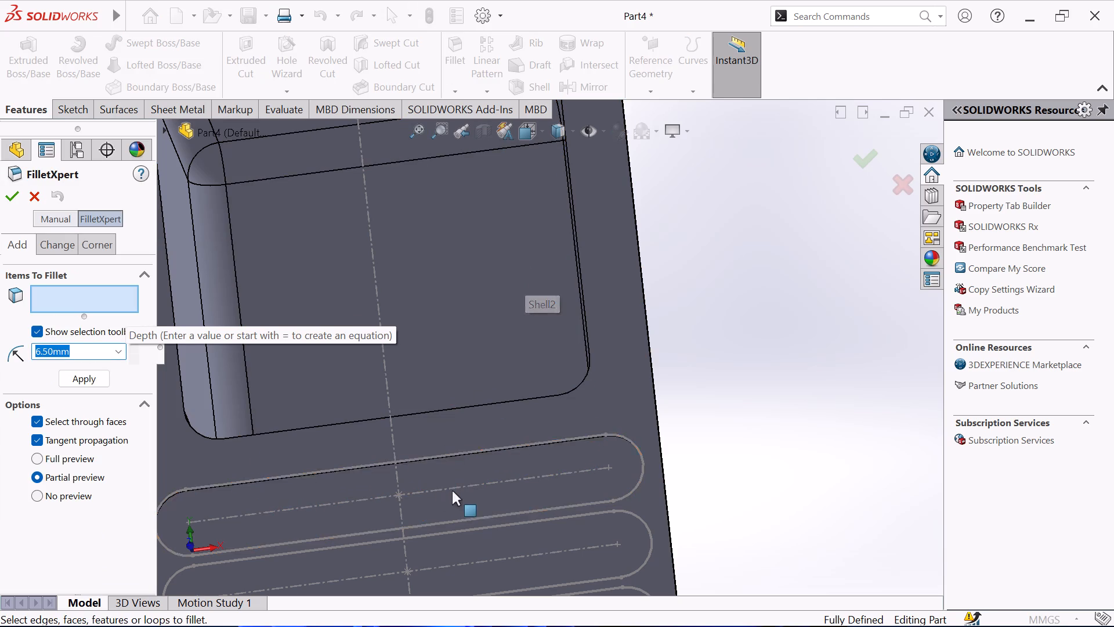
click(466, 496)
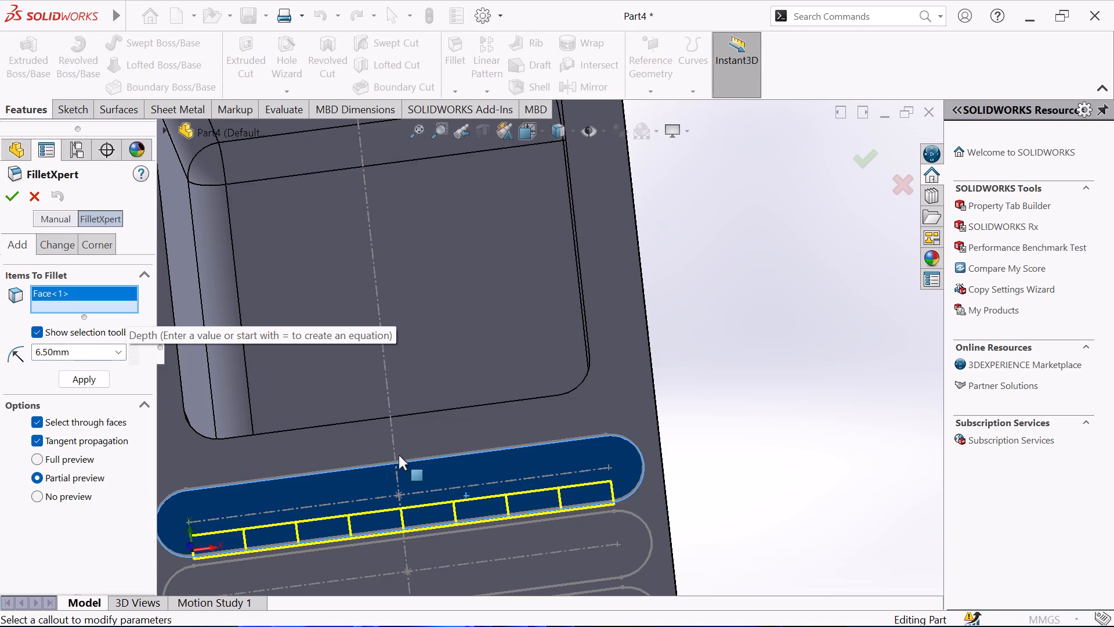
double_click(106, 347)
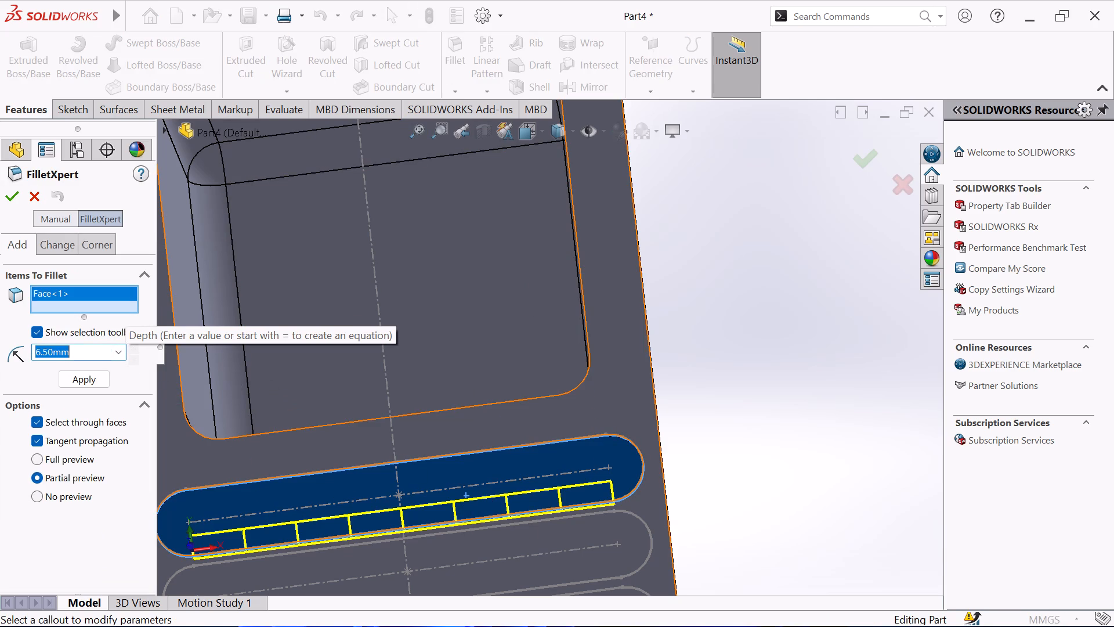
key(3)
text(.5)
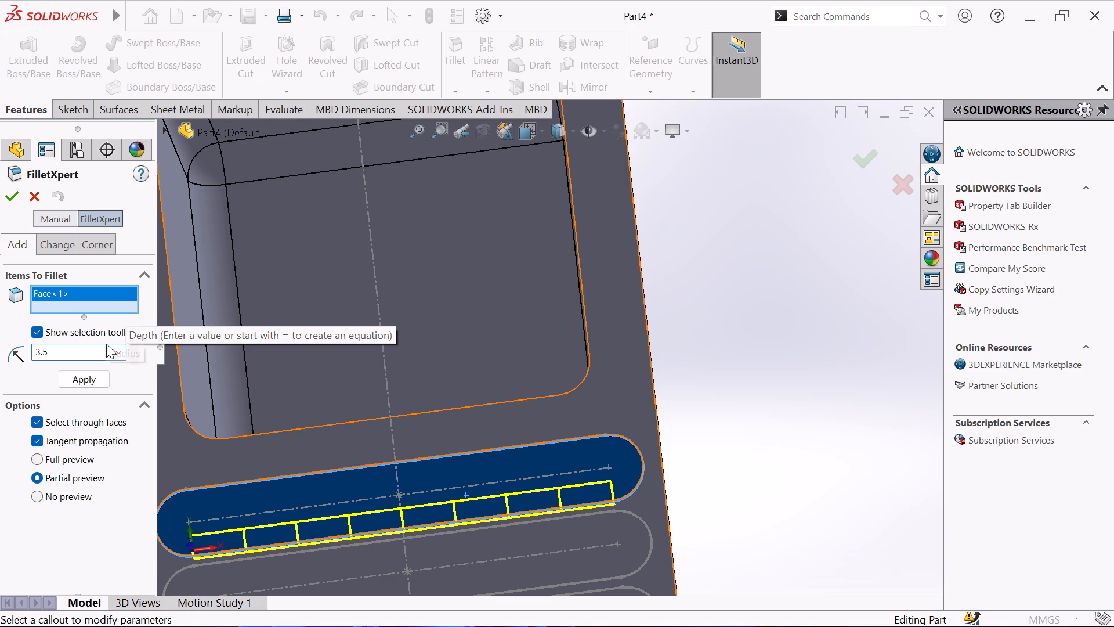
key(Return)
key(Return)
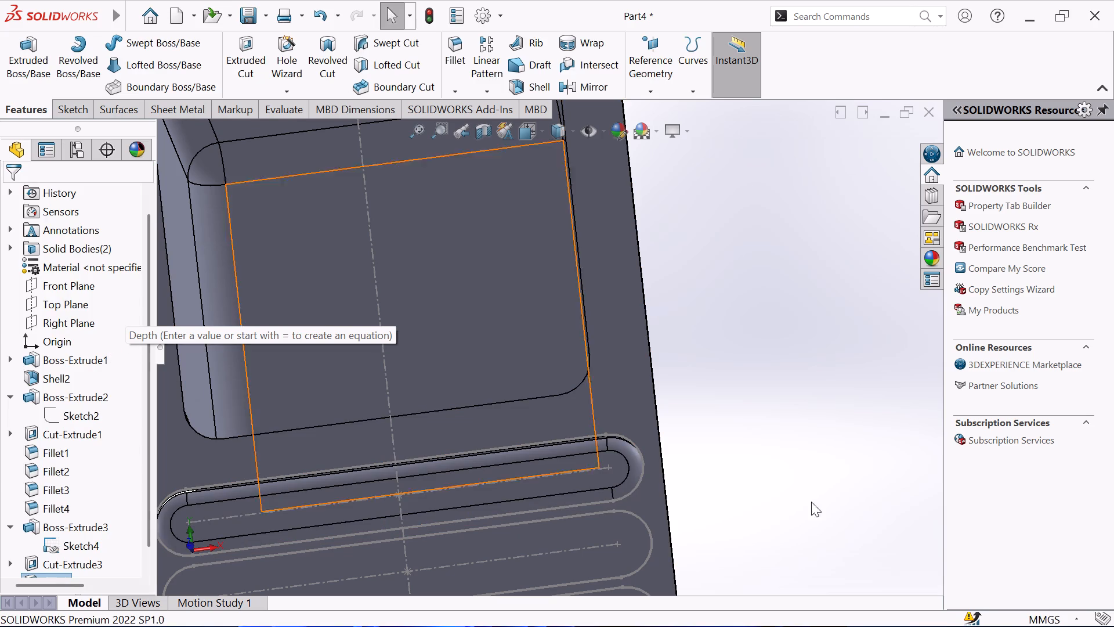
Examine the filleted first slot and the raised slot bodies under the plate from several angles.
scroll(867, 377, up, 1)
middle_drag(863, 374, 822, 318)
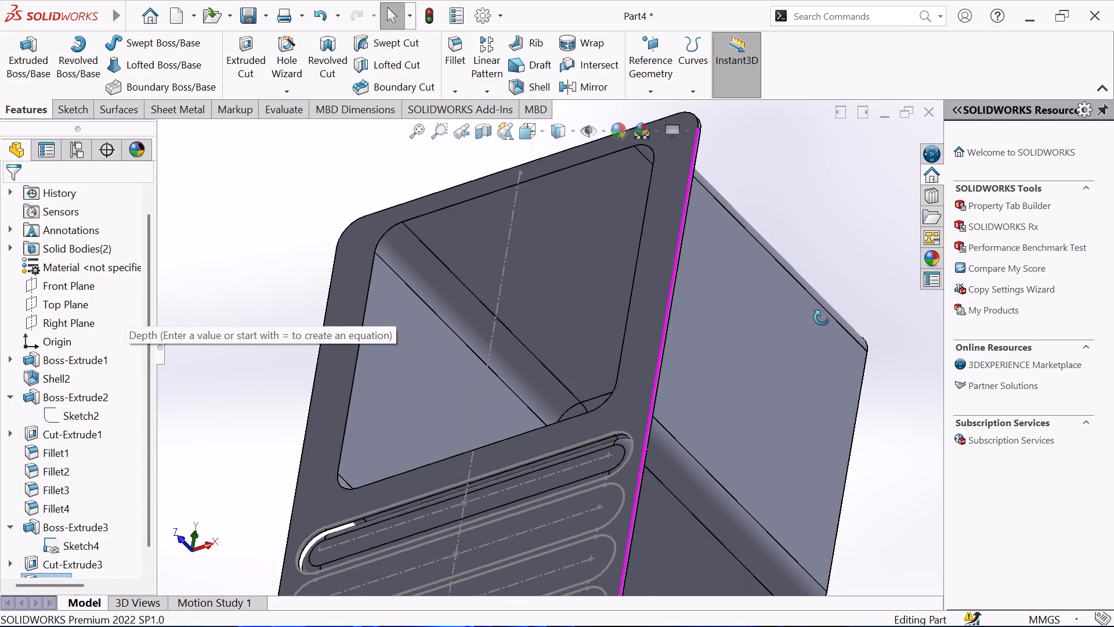
middle_drag(822, 318, 901, 276)
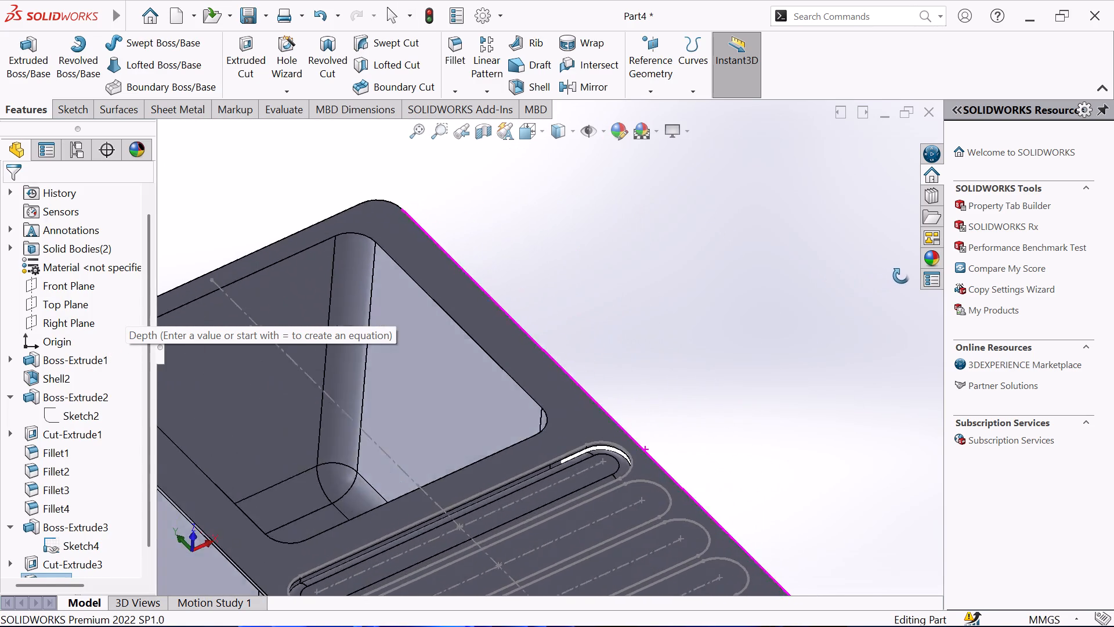
middle_drag(901, 276, 959, 194)
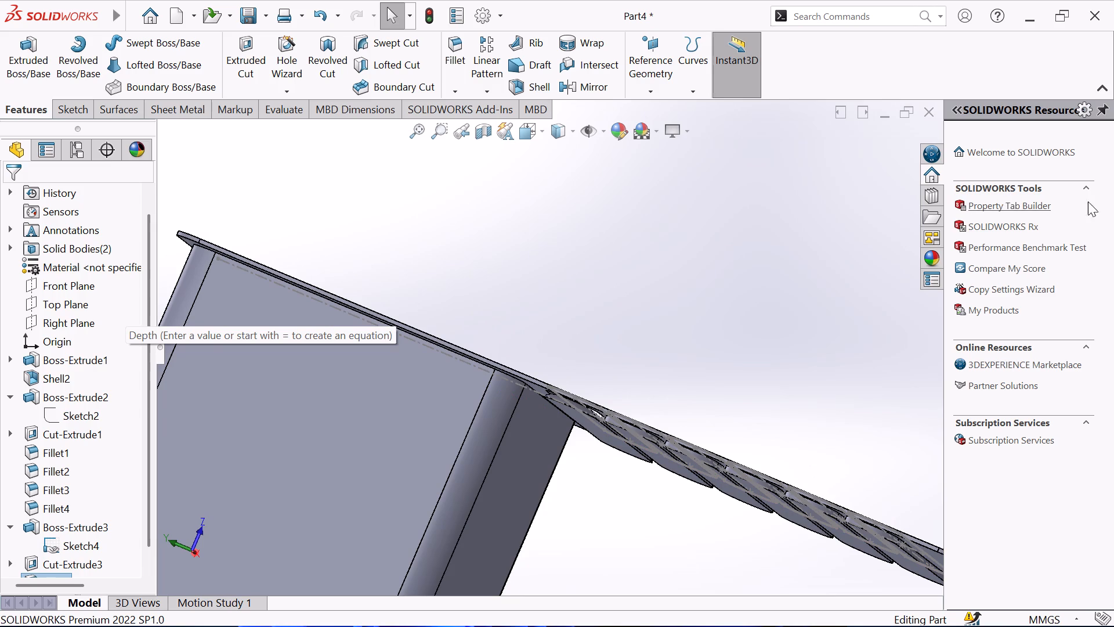
scroll(1113, 210, up, 1)
scroll(388, 313, up, 1)
middle_drag(384, 312, 403, 360)
scroll(384, 312, up, 1)
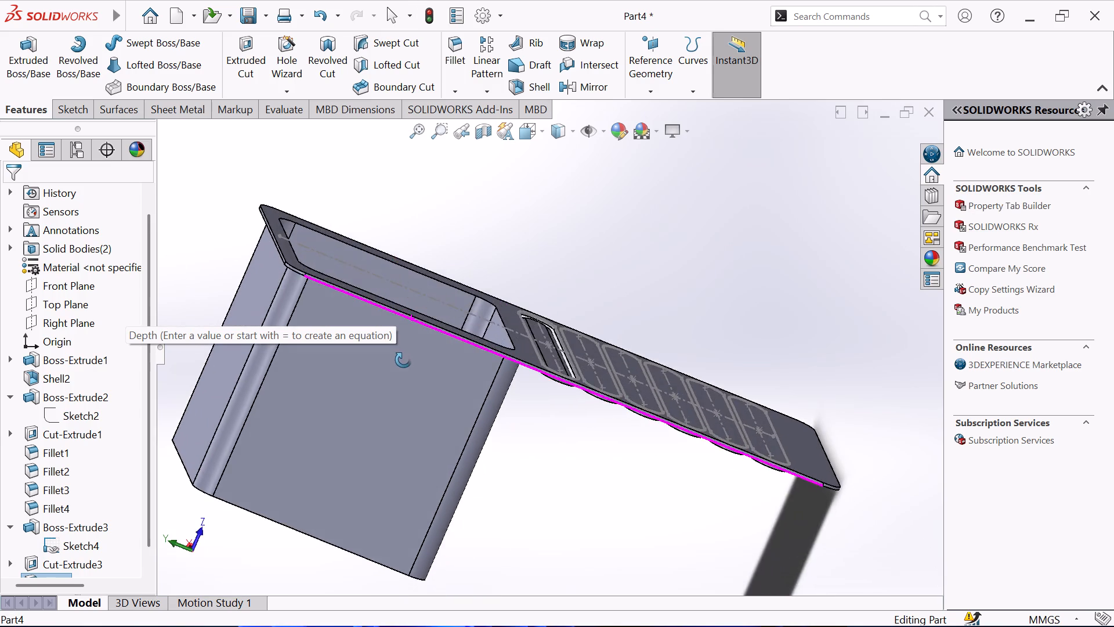
middle_drag(403, 360, 401, 327)
middle_click(401, 327)
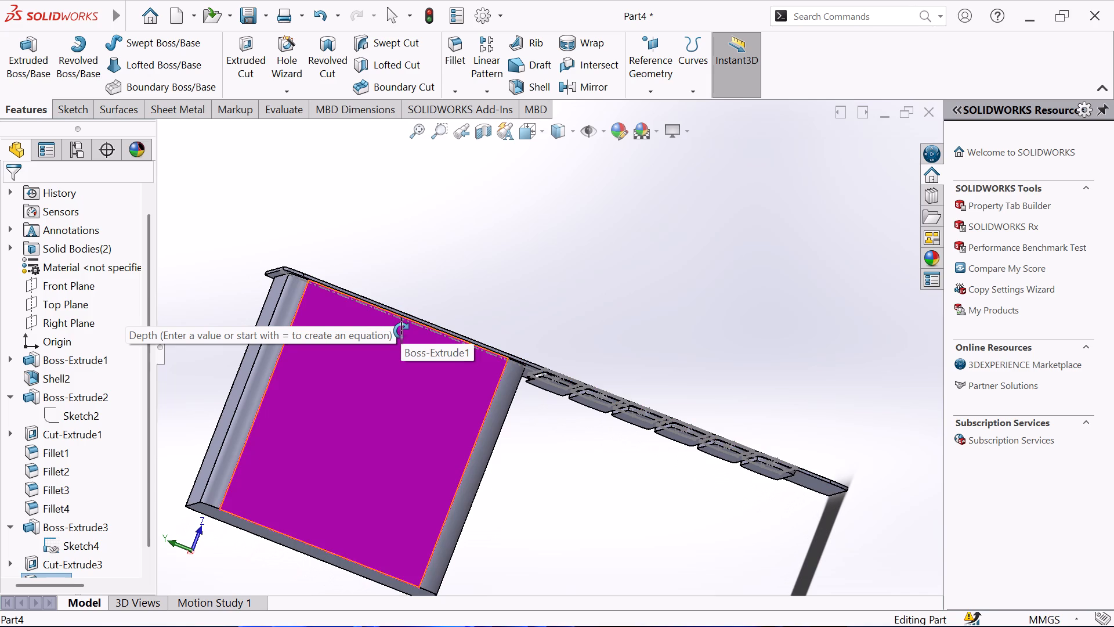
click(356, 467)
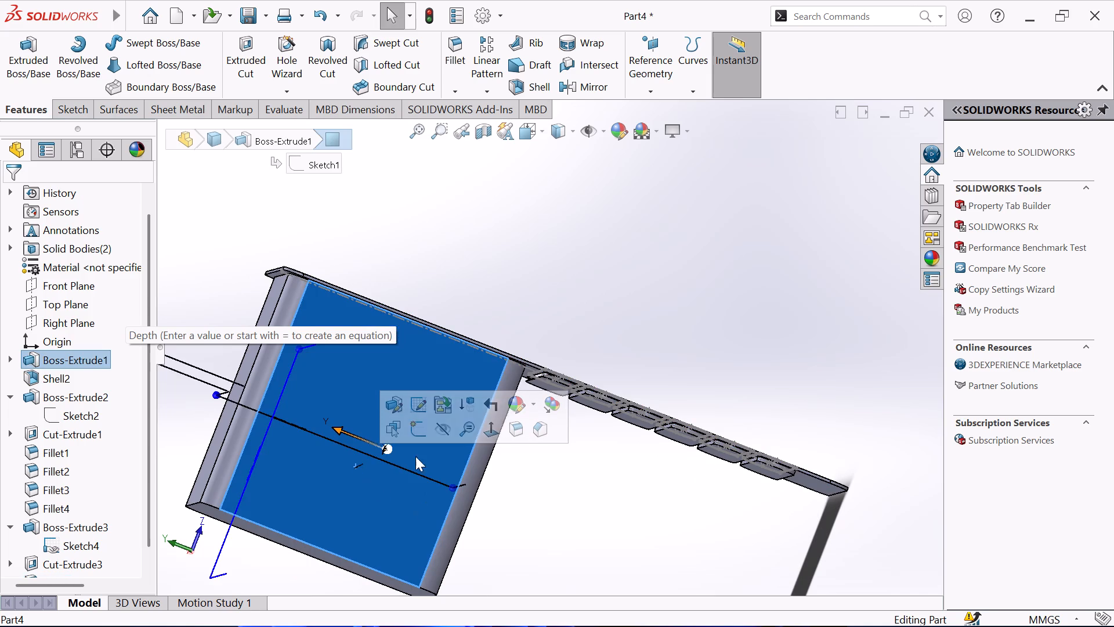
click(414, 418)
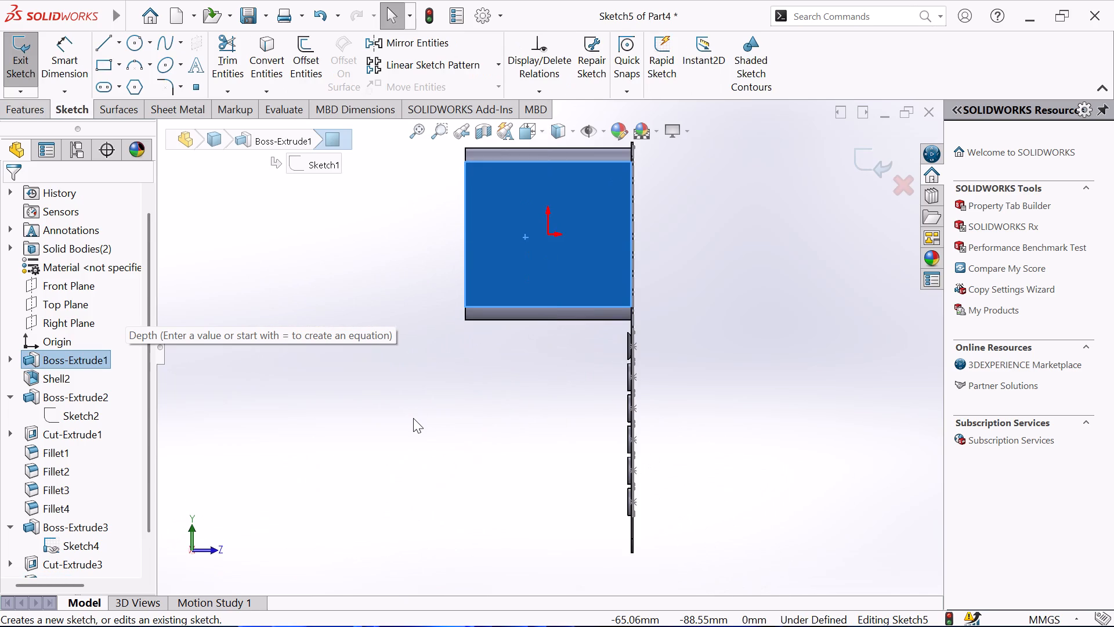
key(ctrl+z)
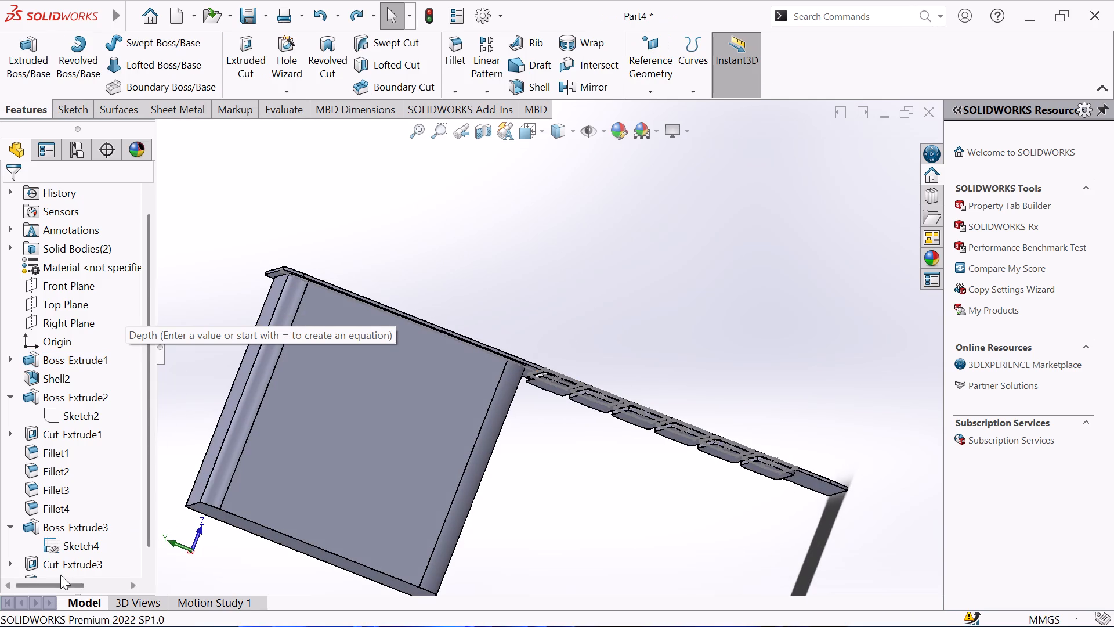
Edit the first slot's cut, Cut-Extrude3, to a blind depth of 0.90 mm.
click(75, 570)
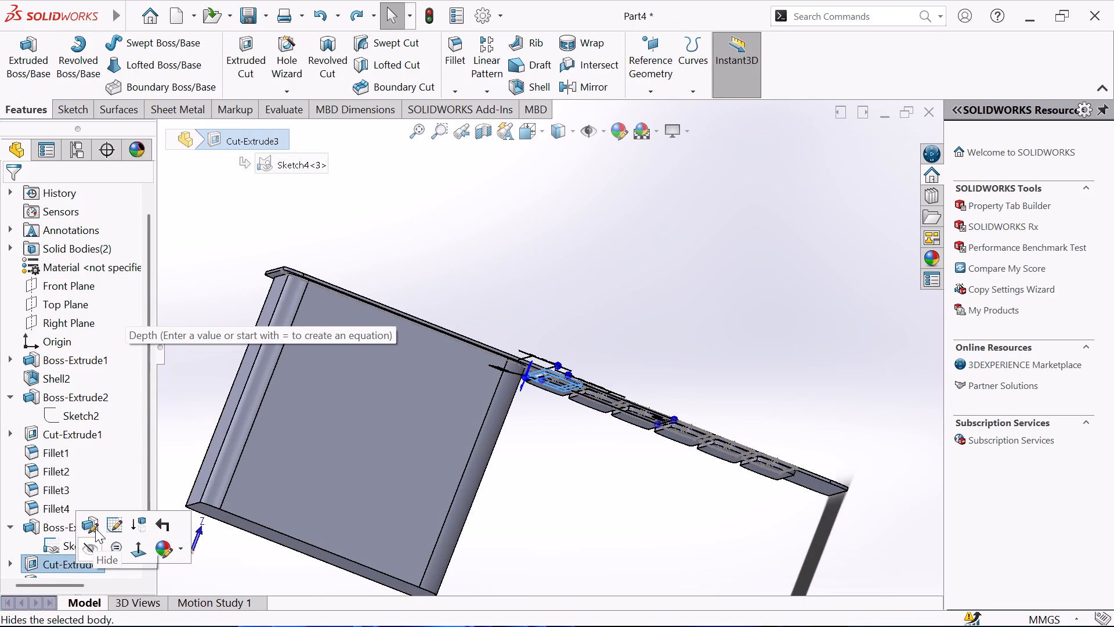
click(95, 528)
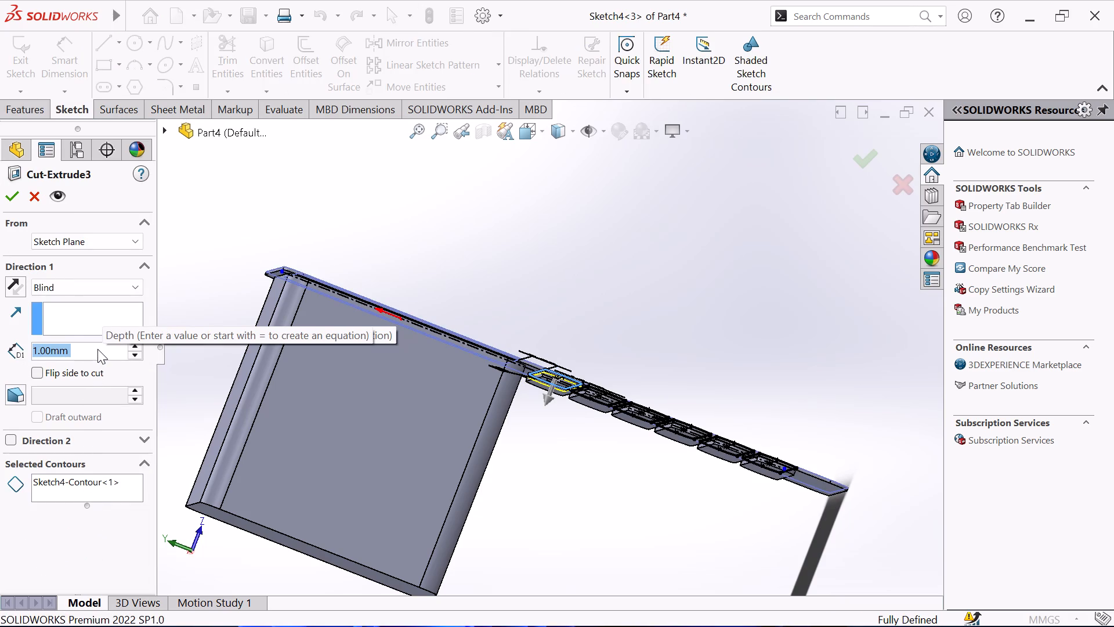
text(.90)
key(Return)
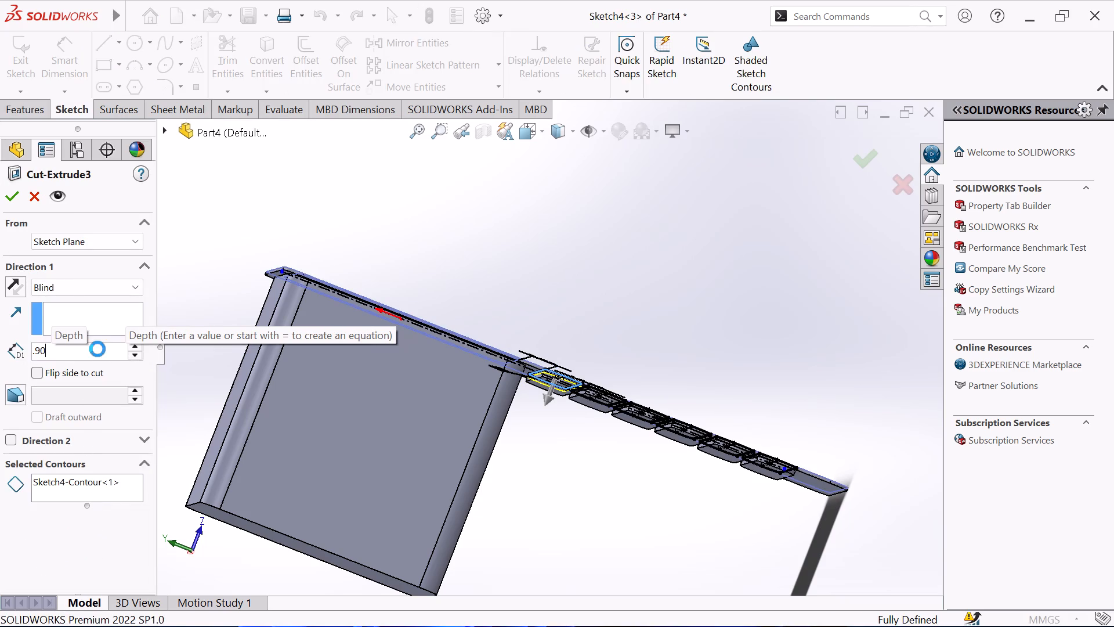
key(Return)
Examine the first slot's recess and rounded floor edge from several angles.
middle_drag(531, 306, 494, 379)
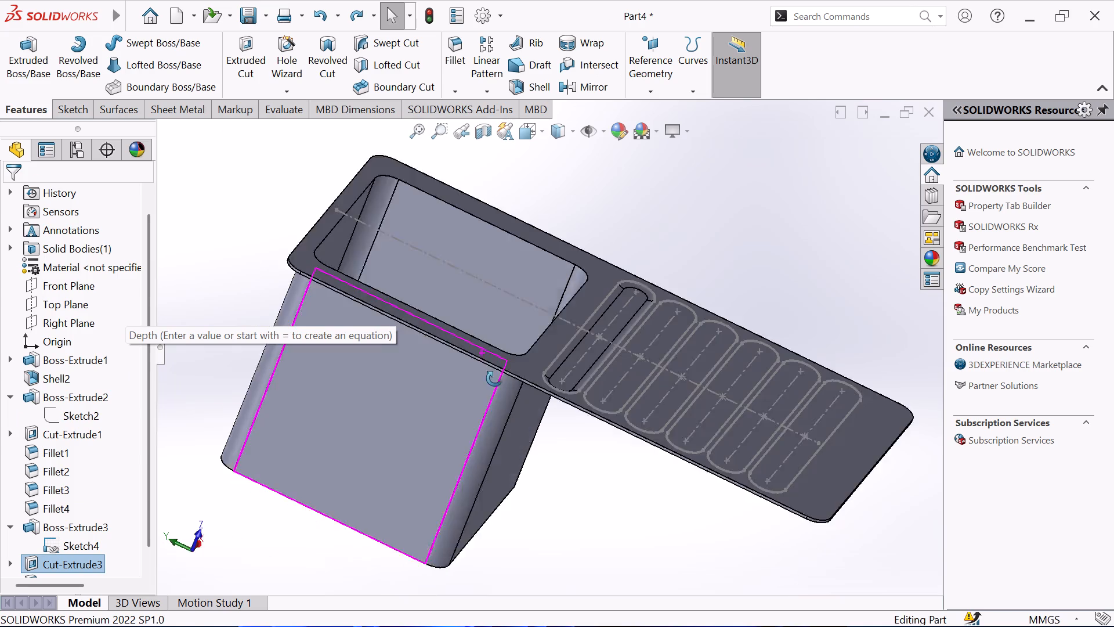
middle_drag(494, 379, 480, 405)
scroll(747, 236, up, 1)
middle_drag(747, 235, 752, 188)
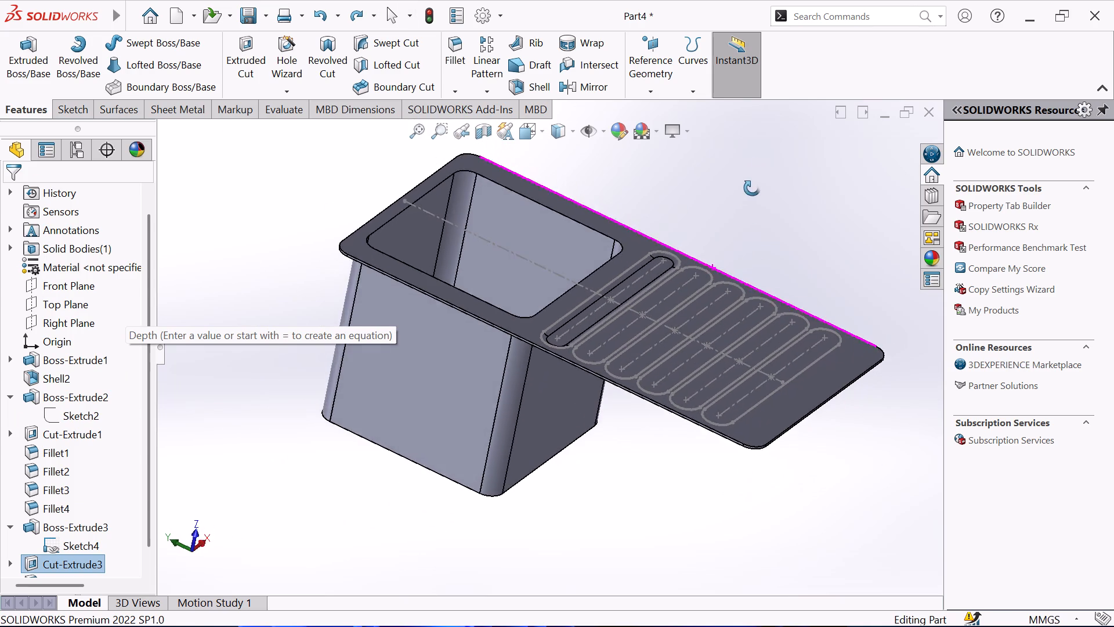
middle_drag(752, 188, 683, 316)
scroll(768, 244, down, 4)
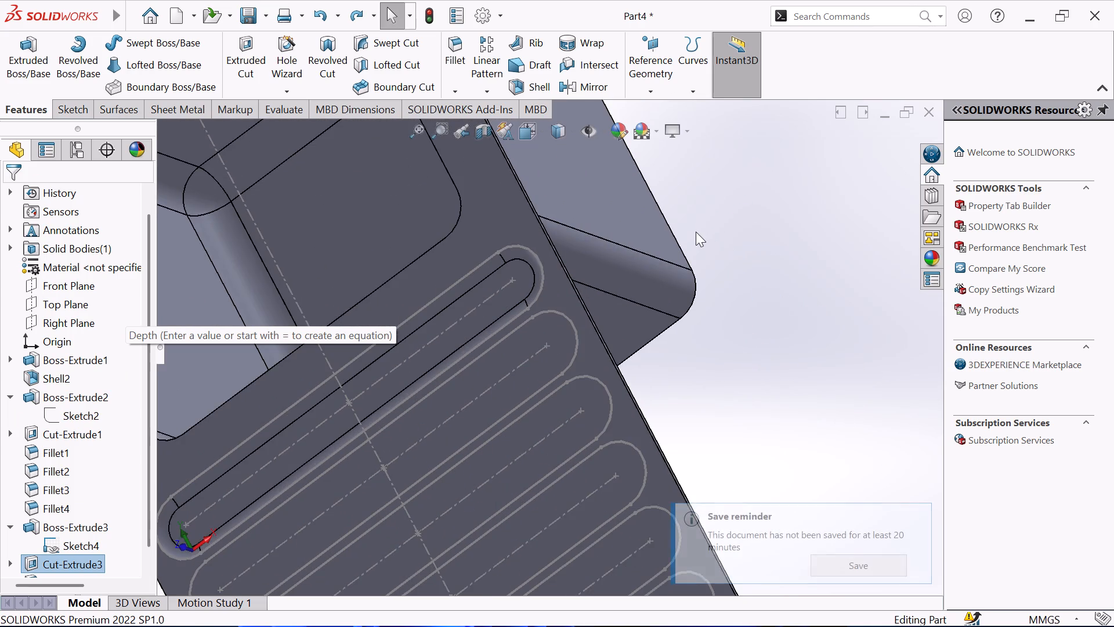
middle_drag(696, 232, 711, 219)
scroll(716, 219, up, 2)
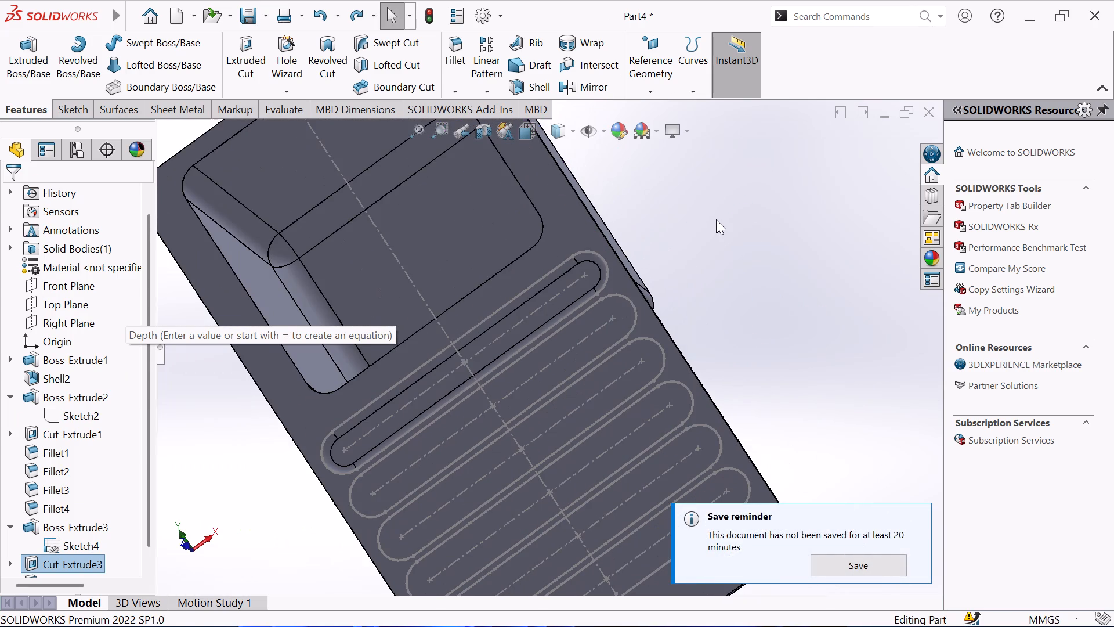
Cut the second slot contour of Sketch4 into the plate as a blind extruded cut 0.90 mm deep.
click(251, 52)
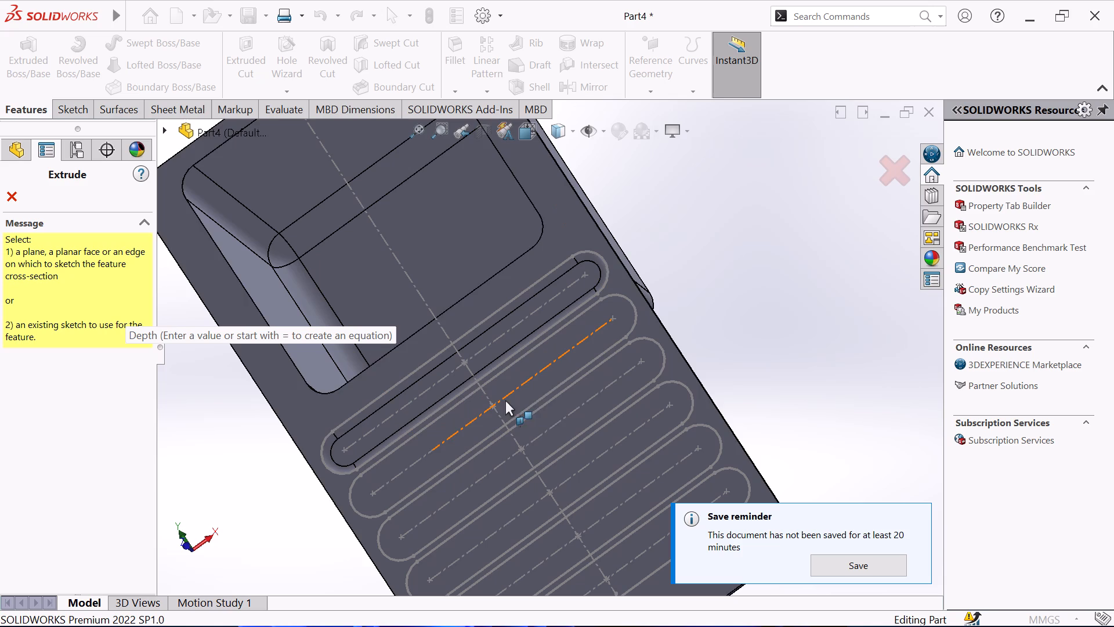
click(556, 390)
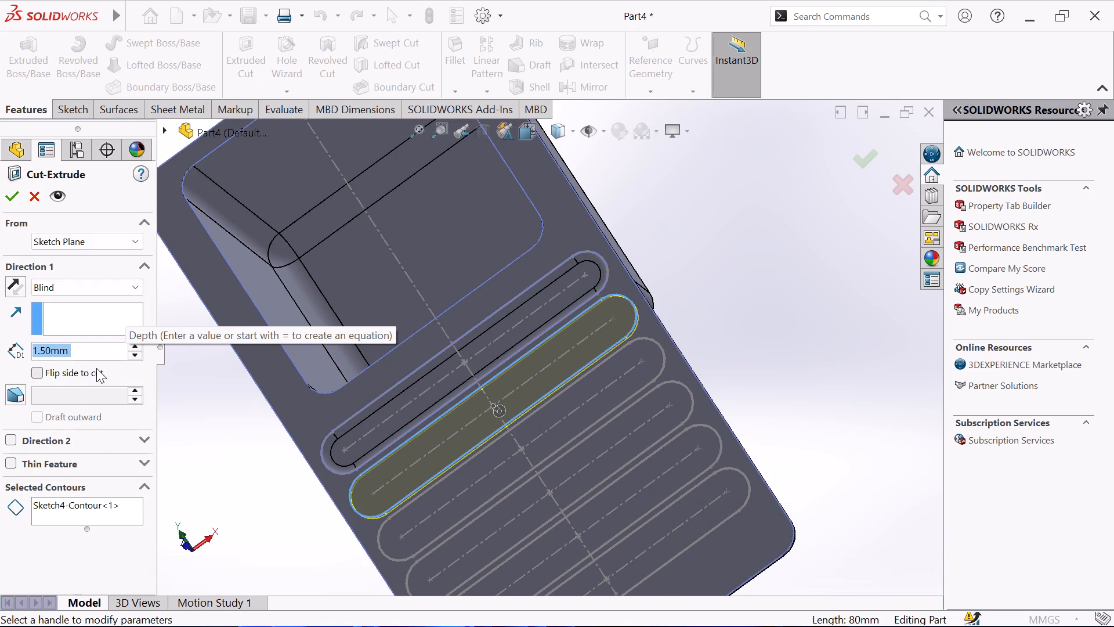
text(.90)
key(Return)
key(Return)
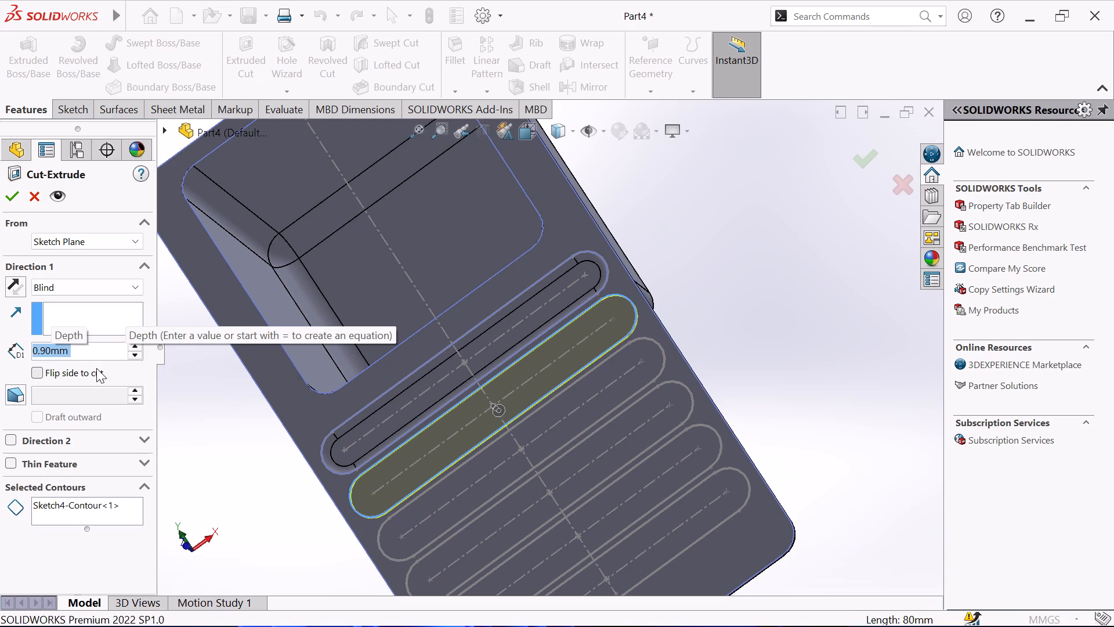
Cut all six slot profiles of Sketch4 into the plate as one blind extruded cut 0.90 mm deep.
middle_drag(811, 242, 849, 167)
scroll(837, 188, up, 1)
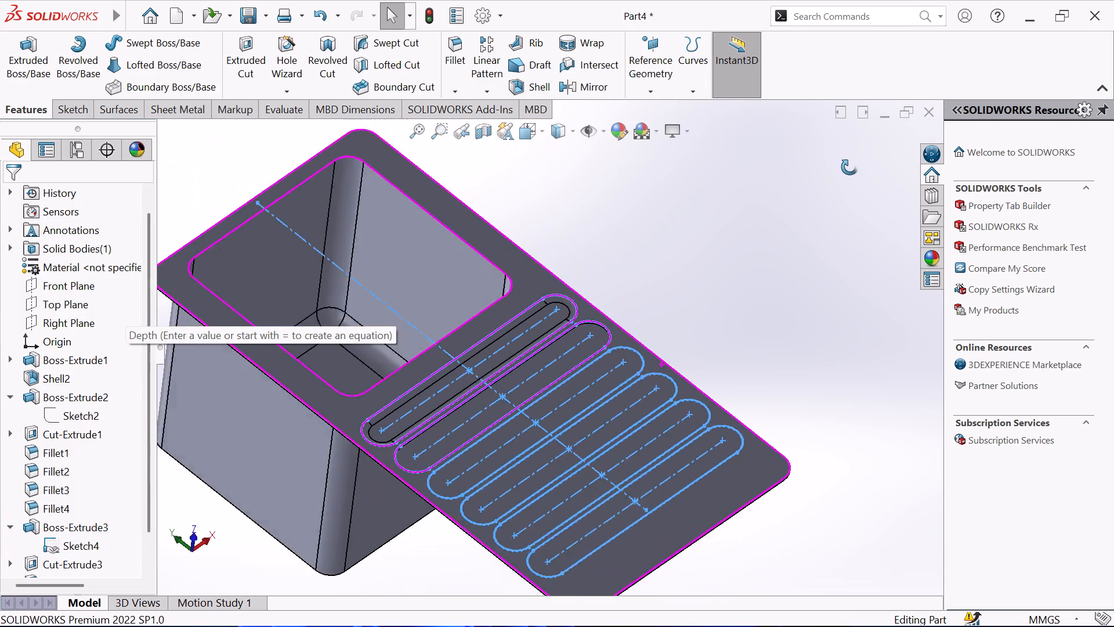
middle_drag(849, 167, 849, 186)
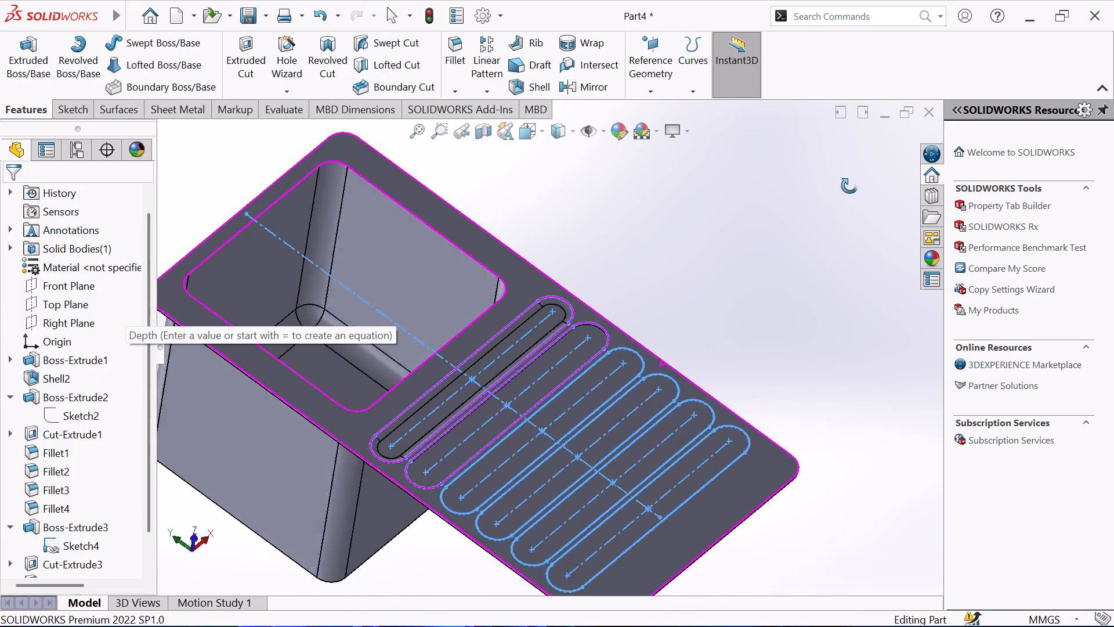
middle_drag(849, 186, 833, 246)
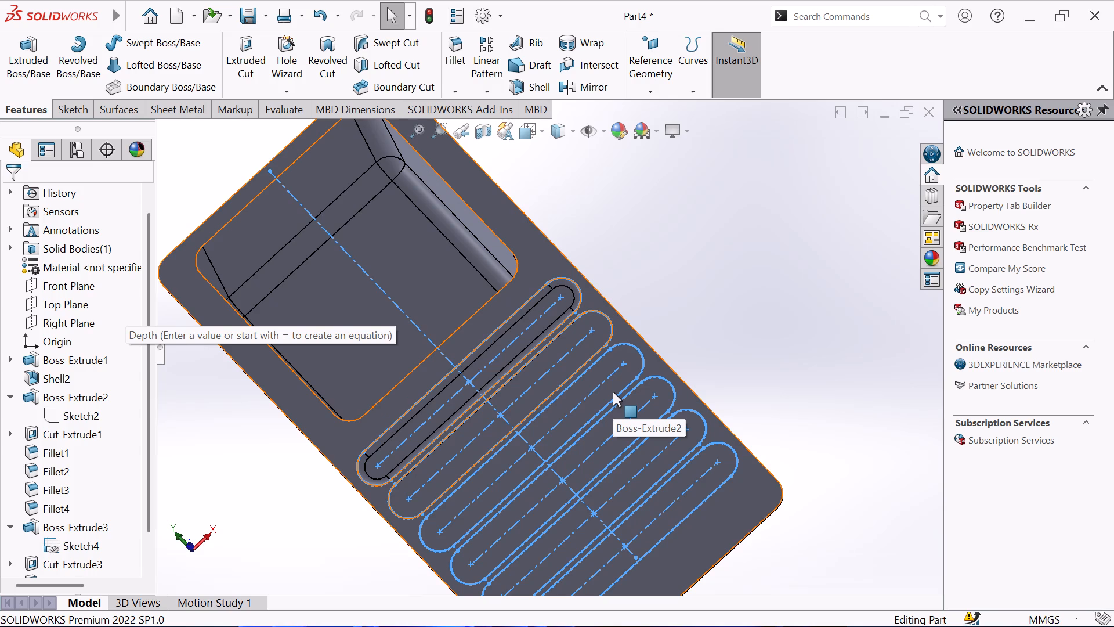
click(252, 42)
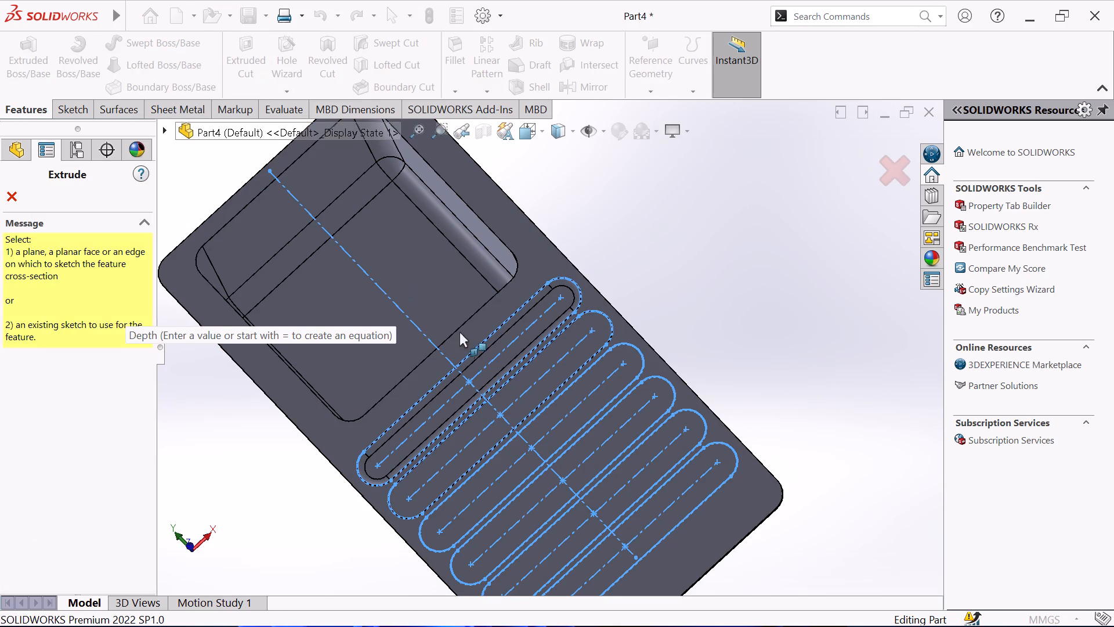
click(614, 376)
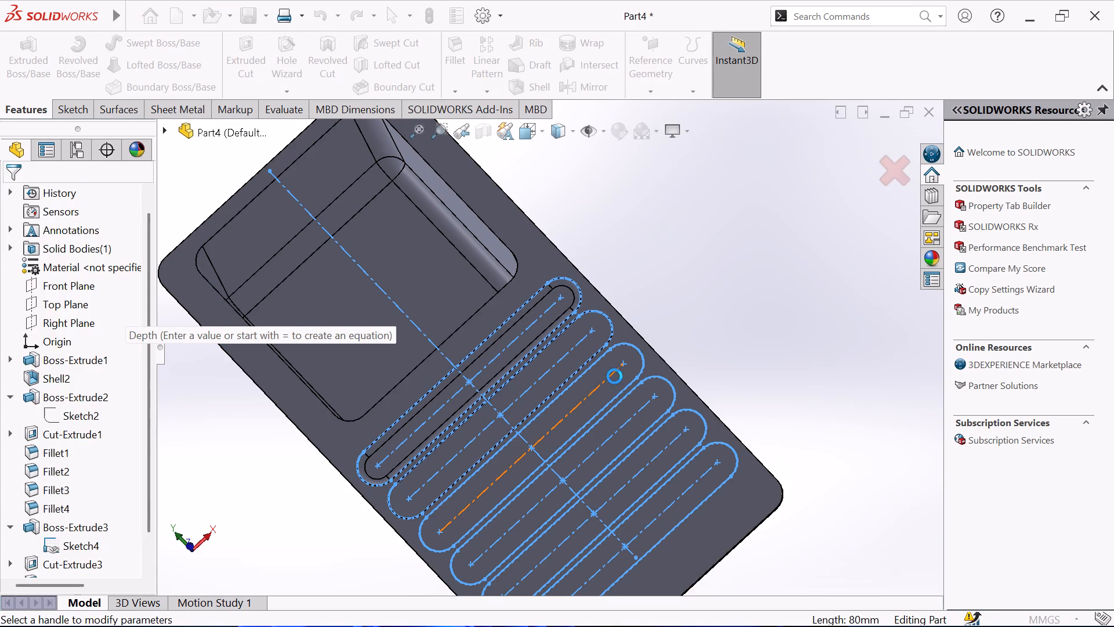
middle_drag(736, 298, 736, 296)
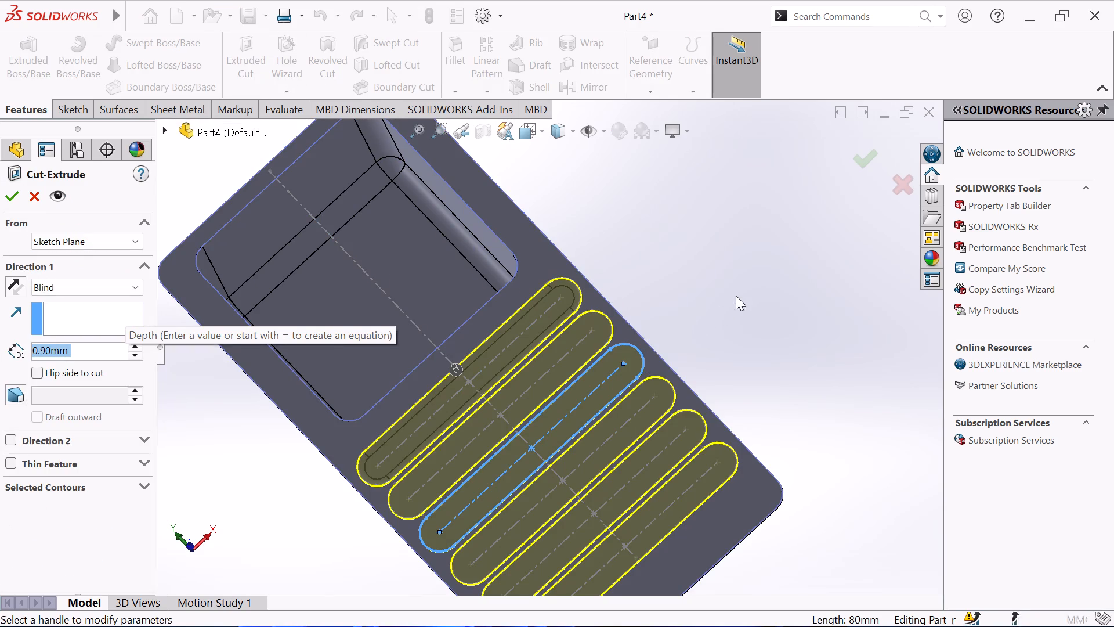
middle_drag(736, 296, 785, 203)
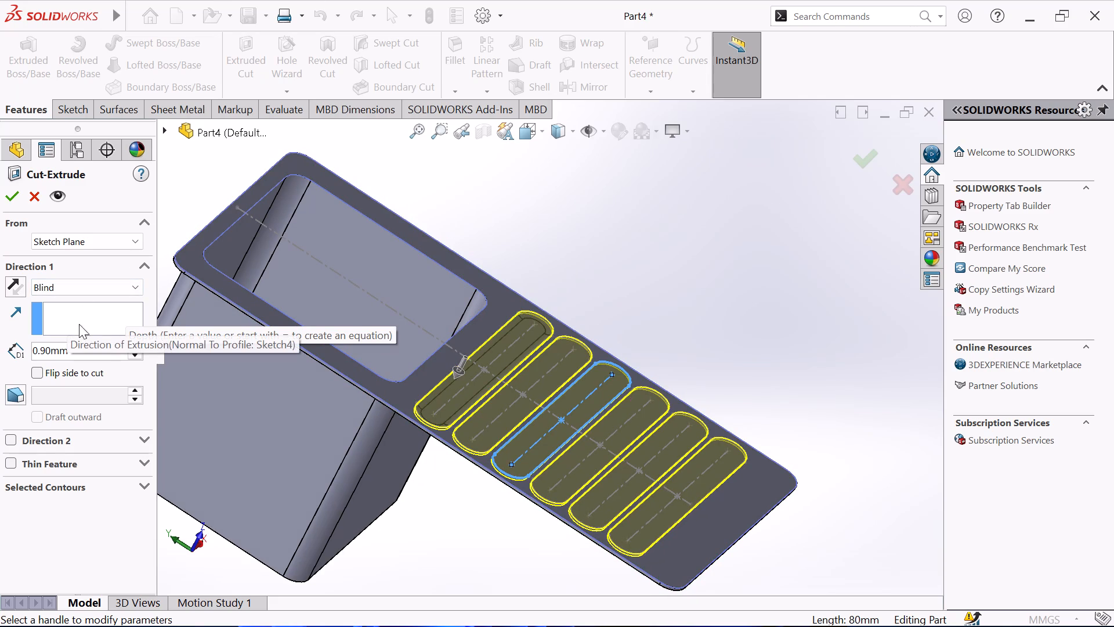
click(455, 383)
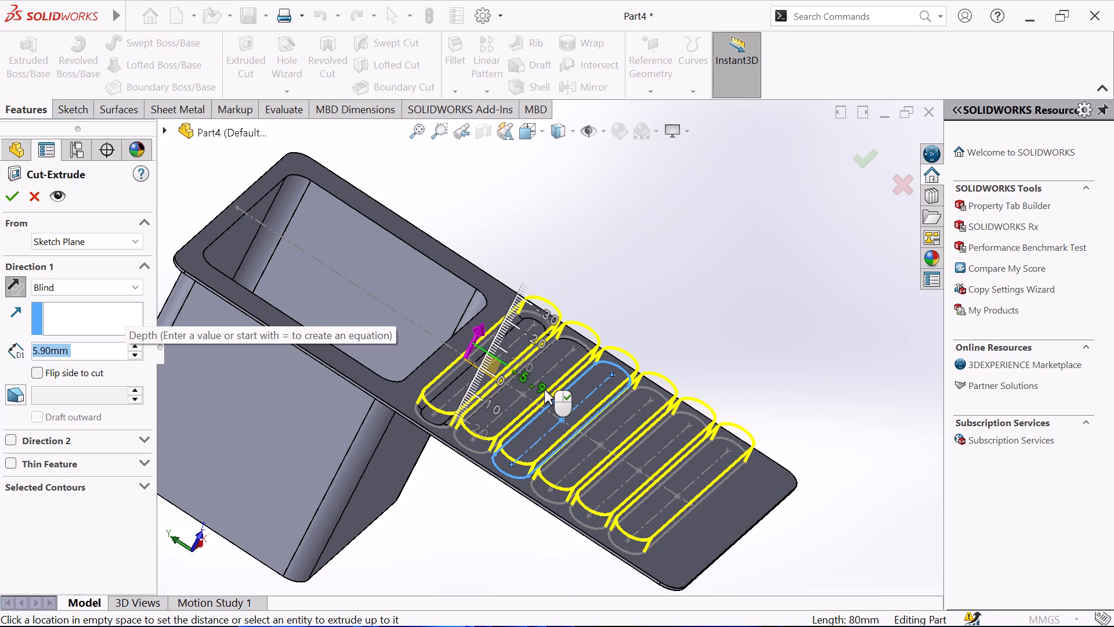
key(Escape)
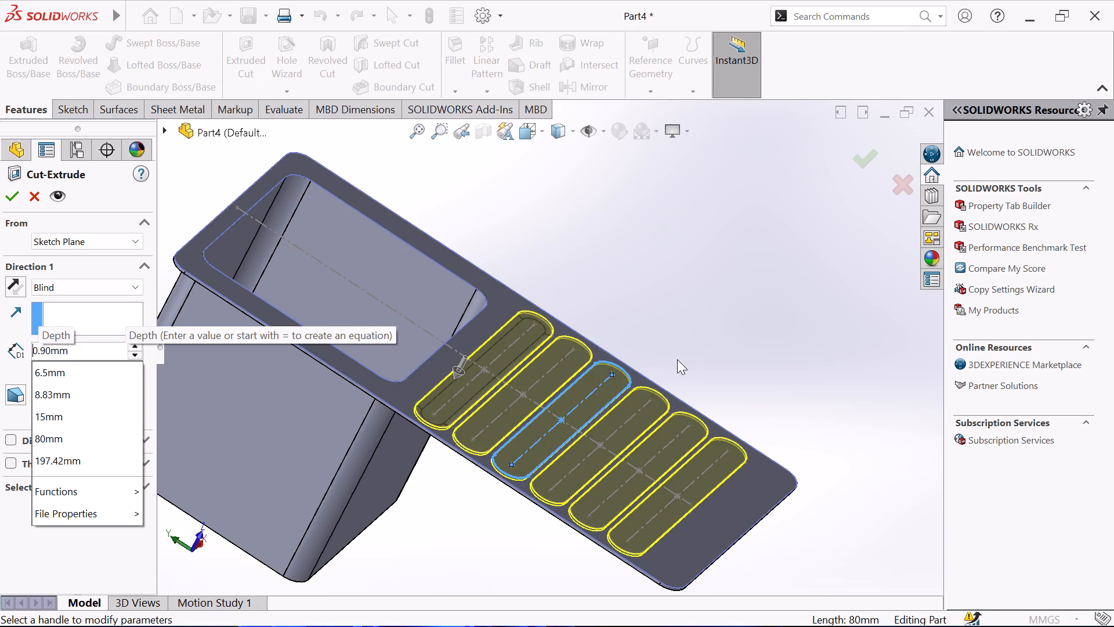
click(90, 283)
click(90, 283)
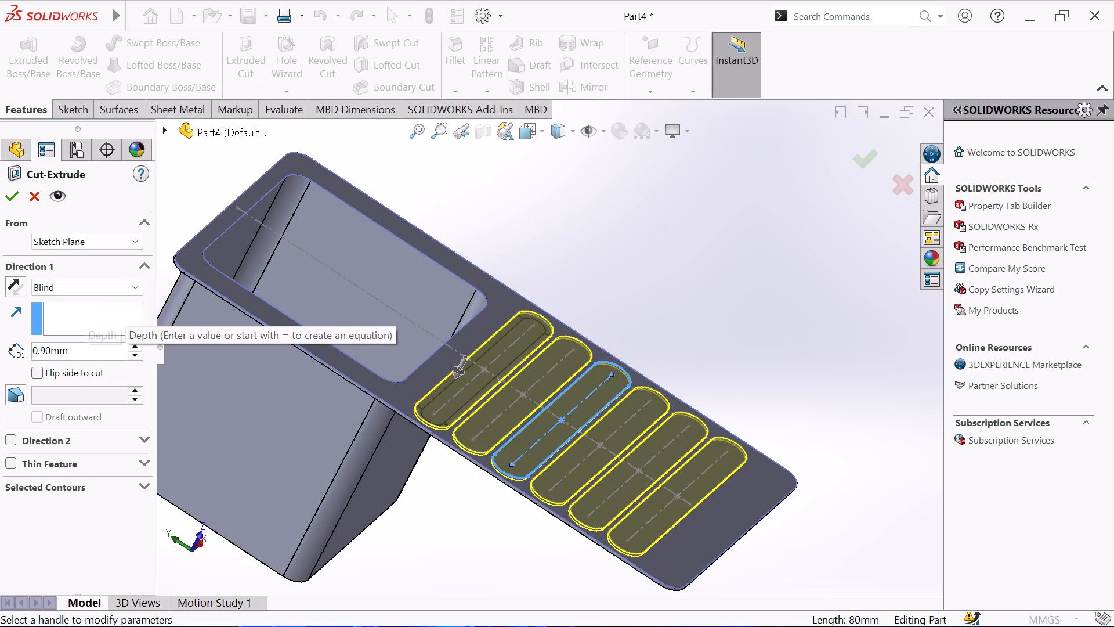
click(7, 201)
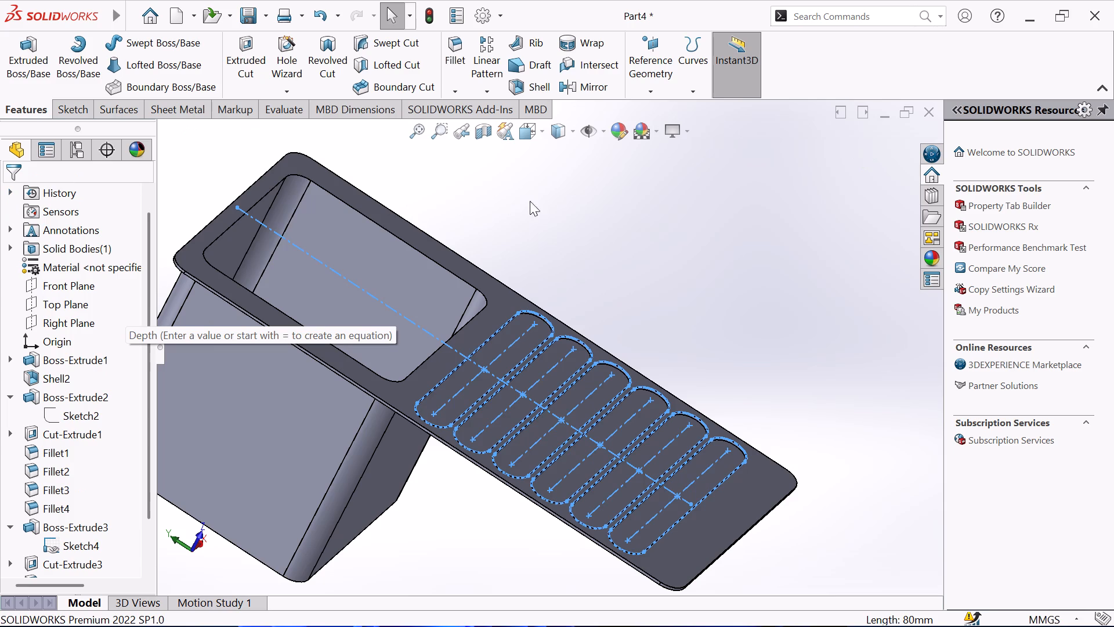
Hide Sketch4, the slot profile sketch on the plate.
click(544, 200)
middle_drag(570, 251, 580, 221)
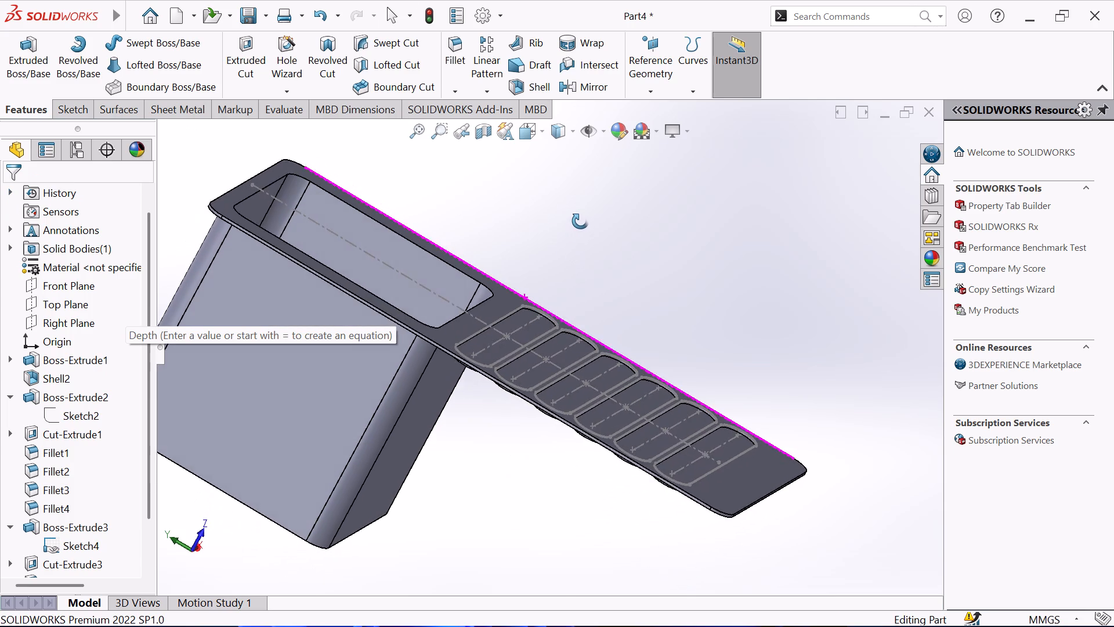
middle_drag(580, 221, 549, 297)
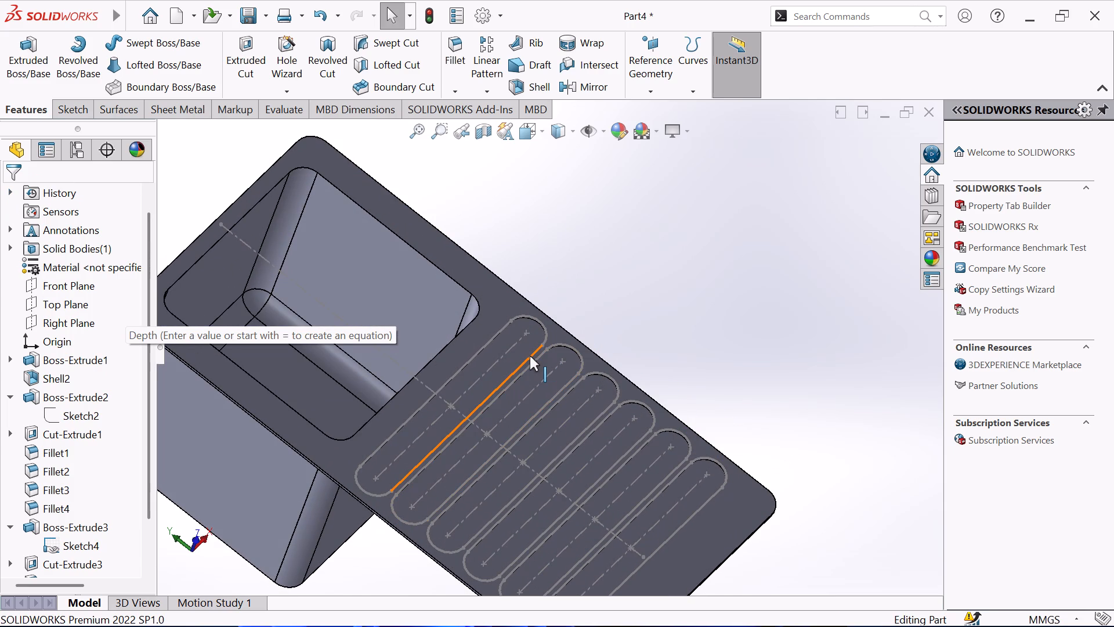
click(530, 356)
click(590, 320)
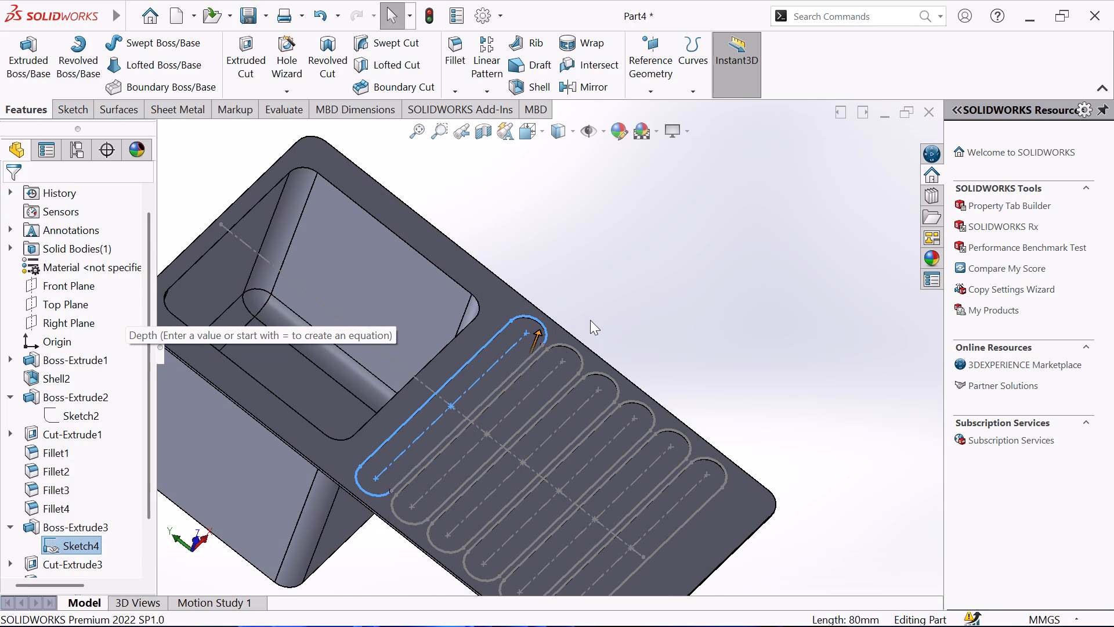
Fillet the floor faces of the first five slots, plus an edge of the sixth slot, with a 3.50 mm radius.
middle_drag(594, 311, 627, 232)
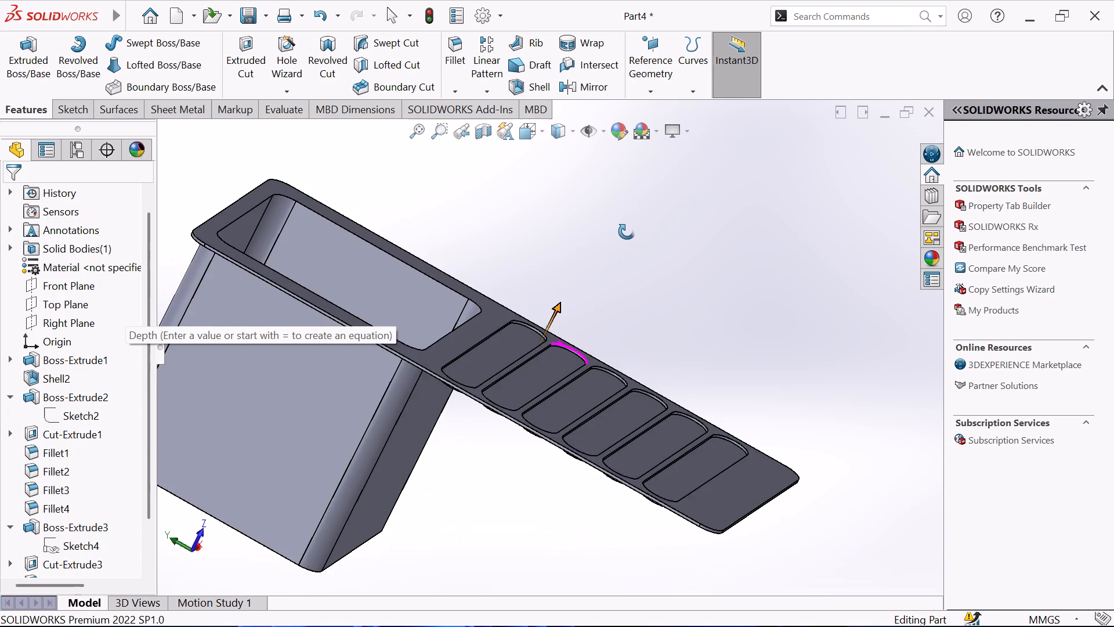
middle_drag(627, 232, 598, 298)
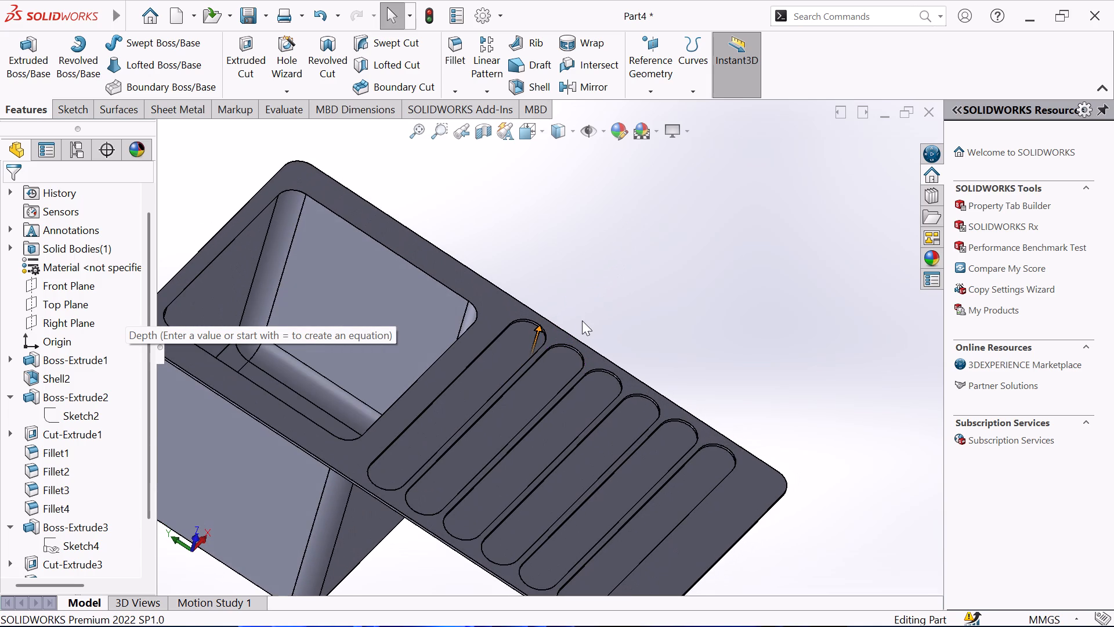
middle_drag(740, 392, 742, 351)
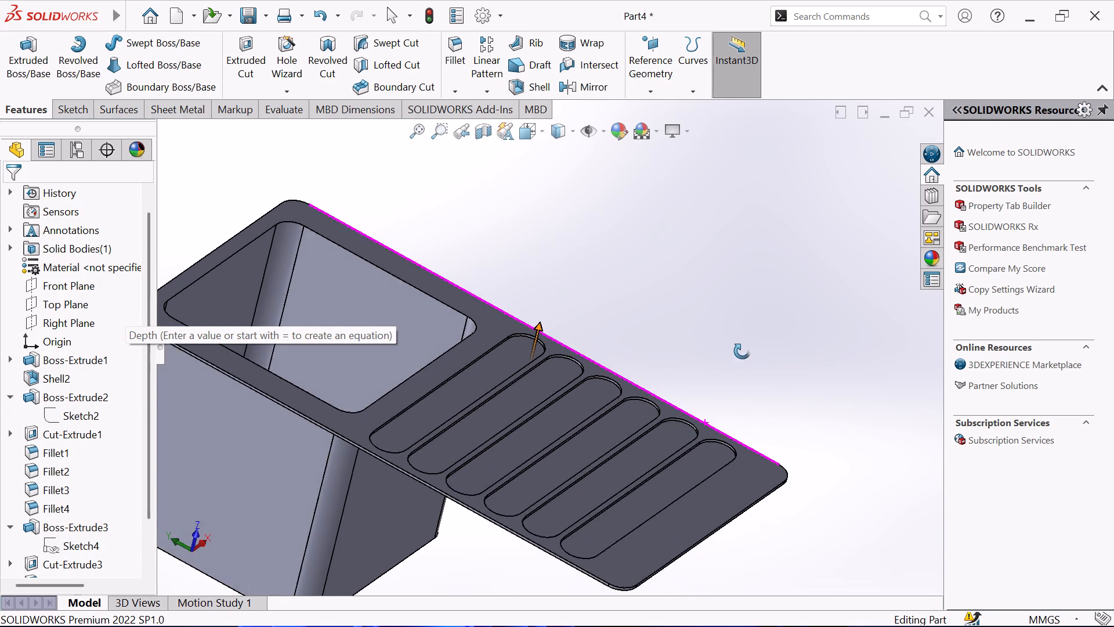
middle_drag(742, 351, 746, 337)
scroll(746, 338, down, 3)
scroll(654, 464, up, 3)
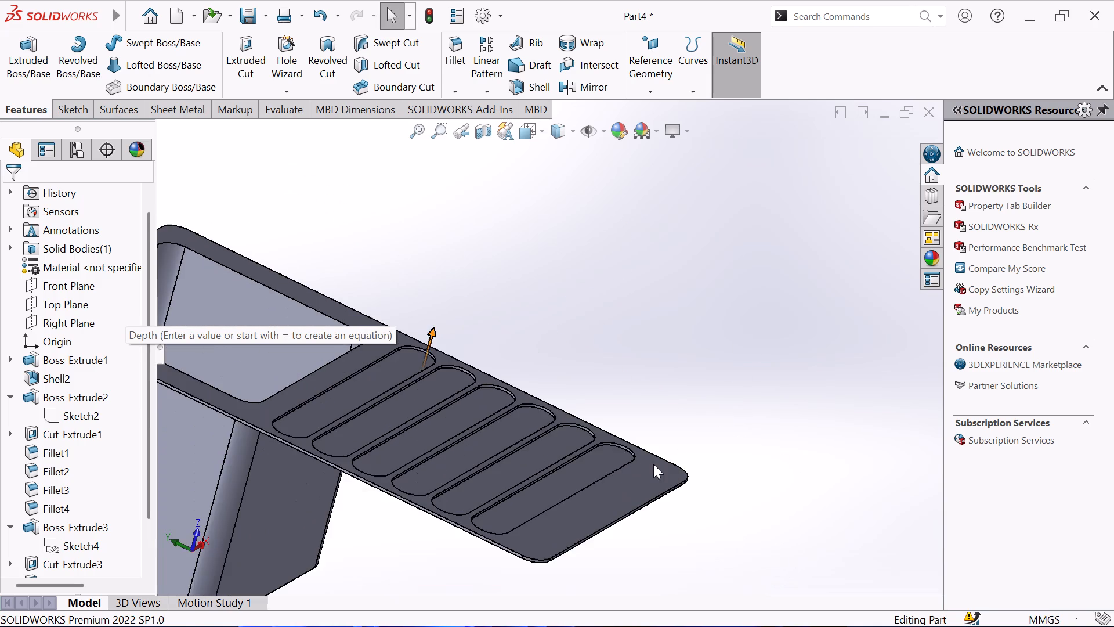
scroll(641, 455, up, 2)
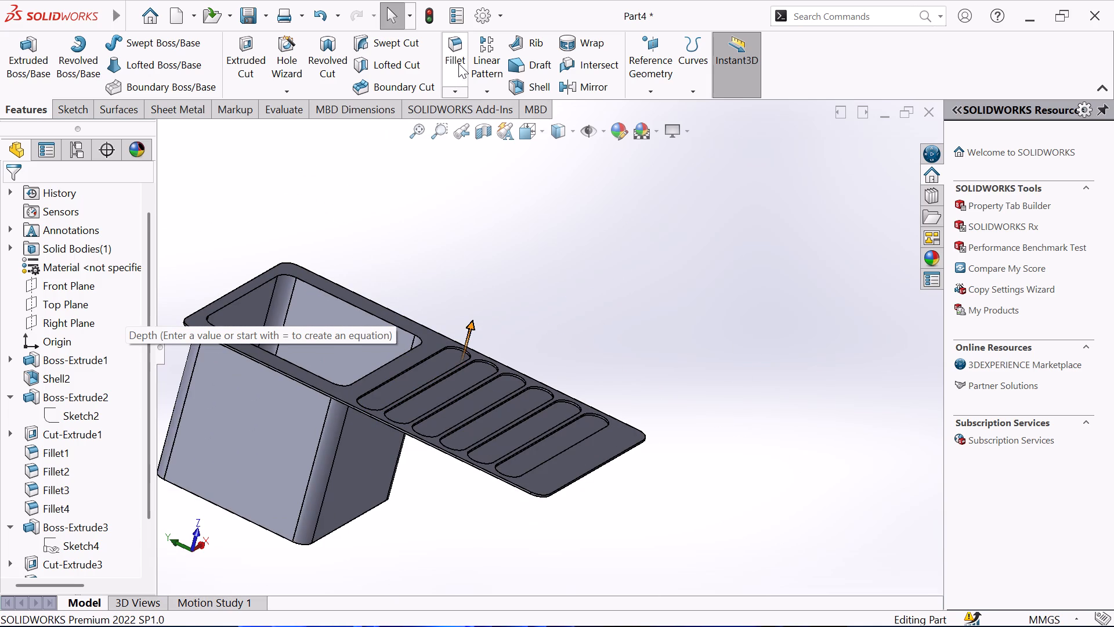
click(459, 62)
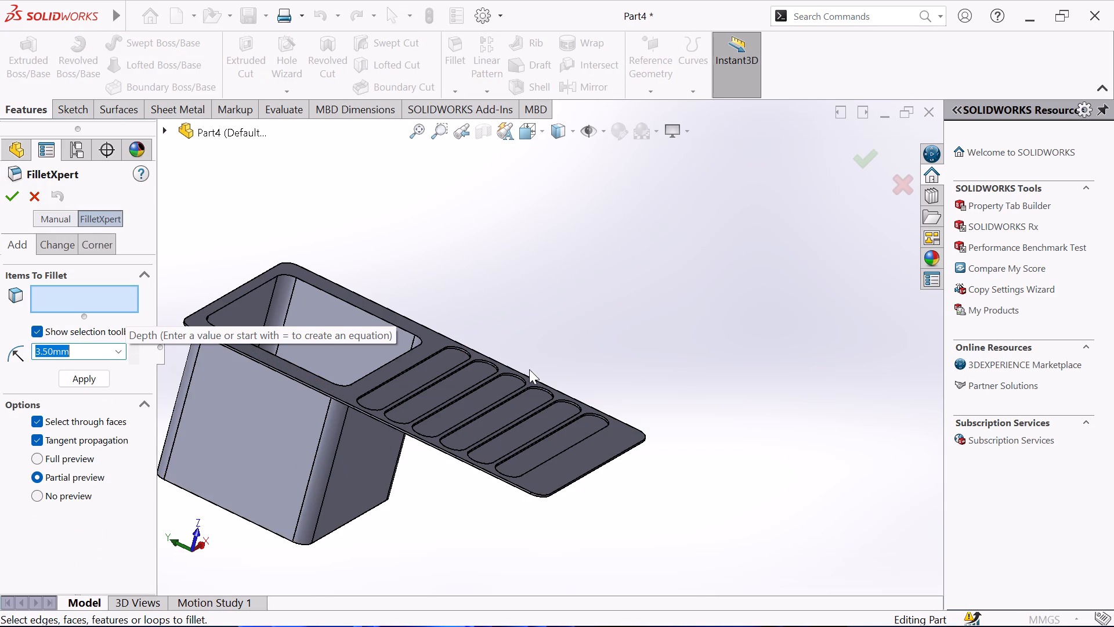
click(416, 373)
click(456, 381)
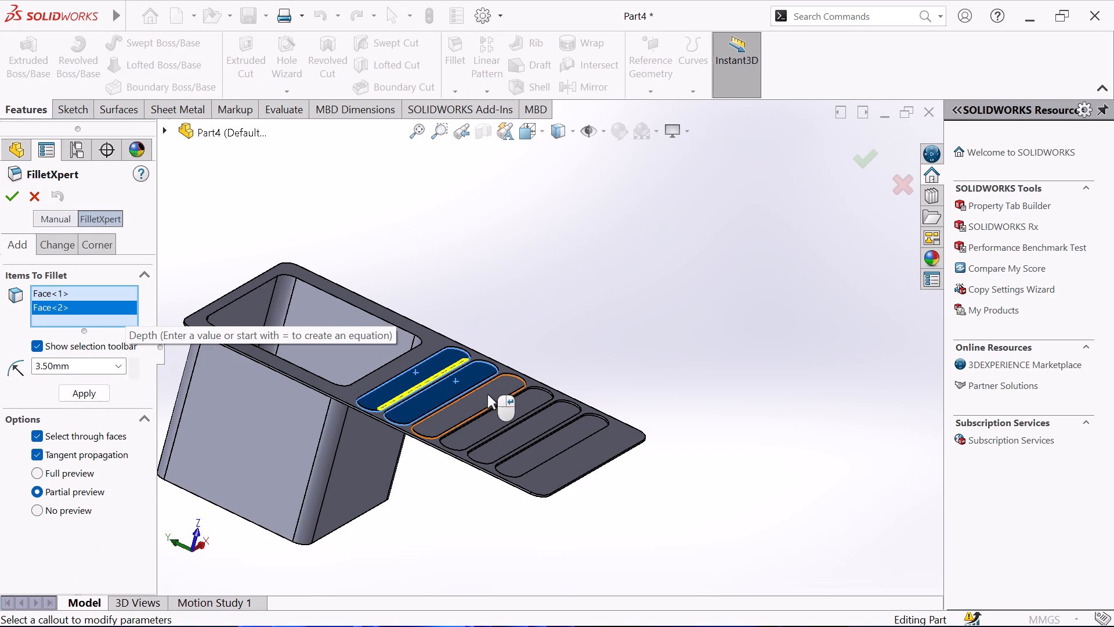
click(487, 394)
click(508, 408)
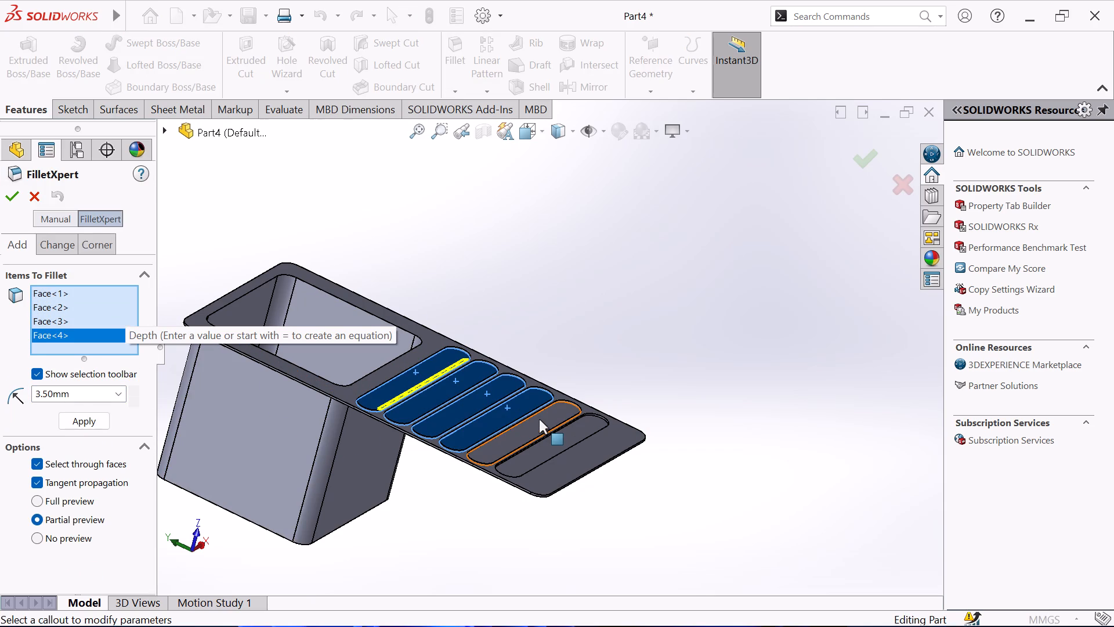
click(539, 419)
click(558, 434)
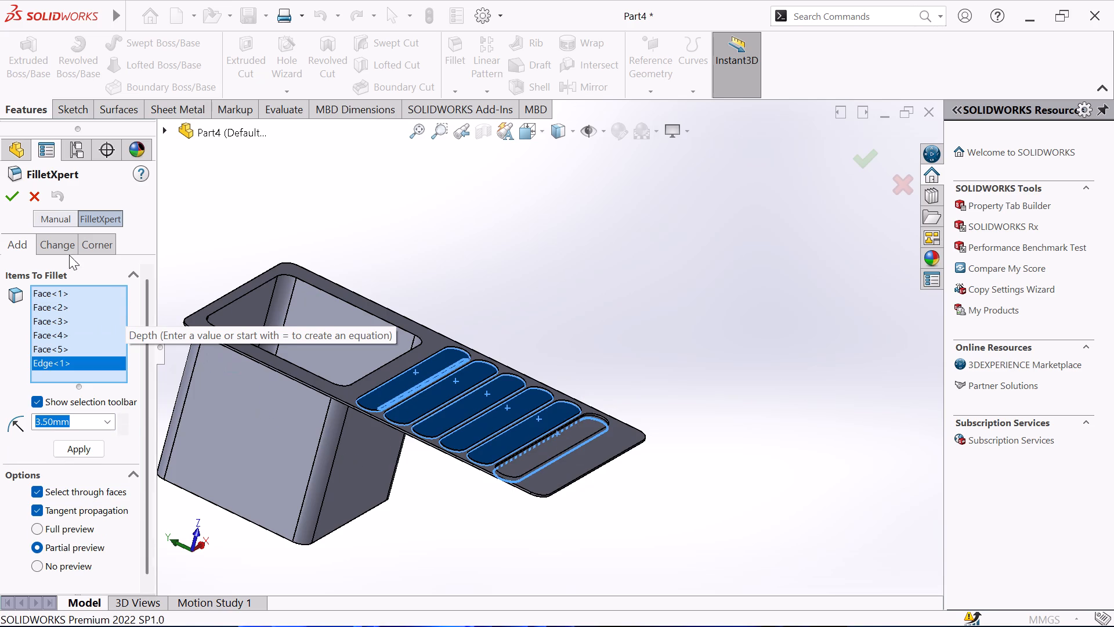
click(15, 196)
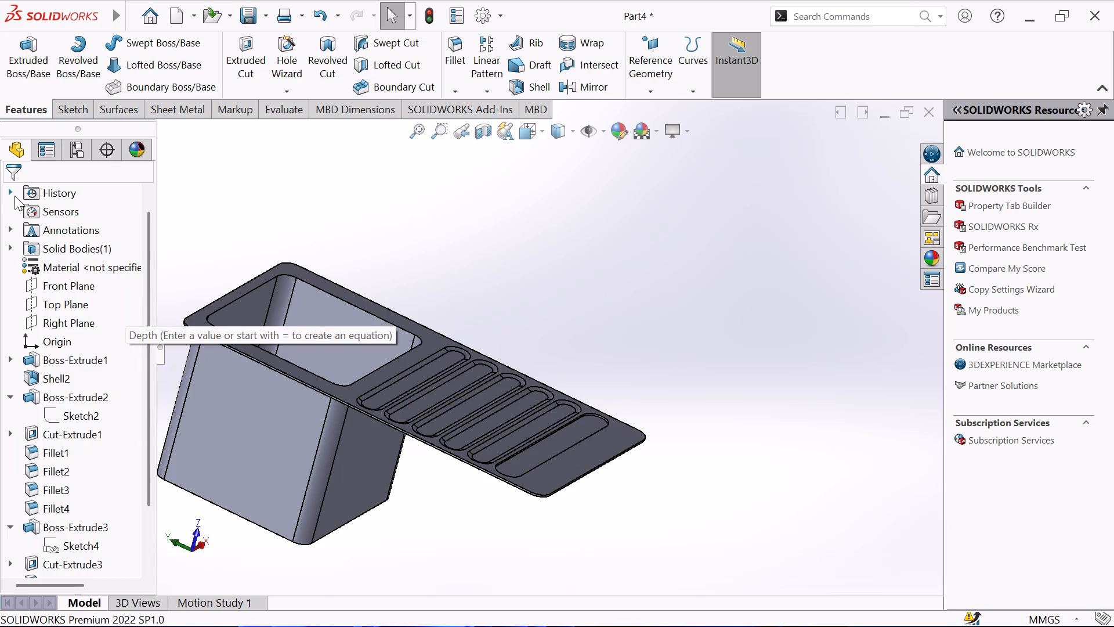
Fillet the floor face of the sixth slot, nearest the plate's free end, with a 3.50 mm radius.
middle_drag(342, 261, 362, 235)
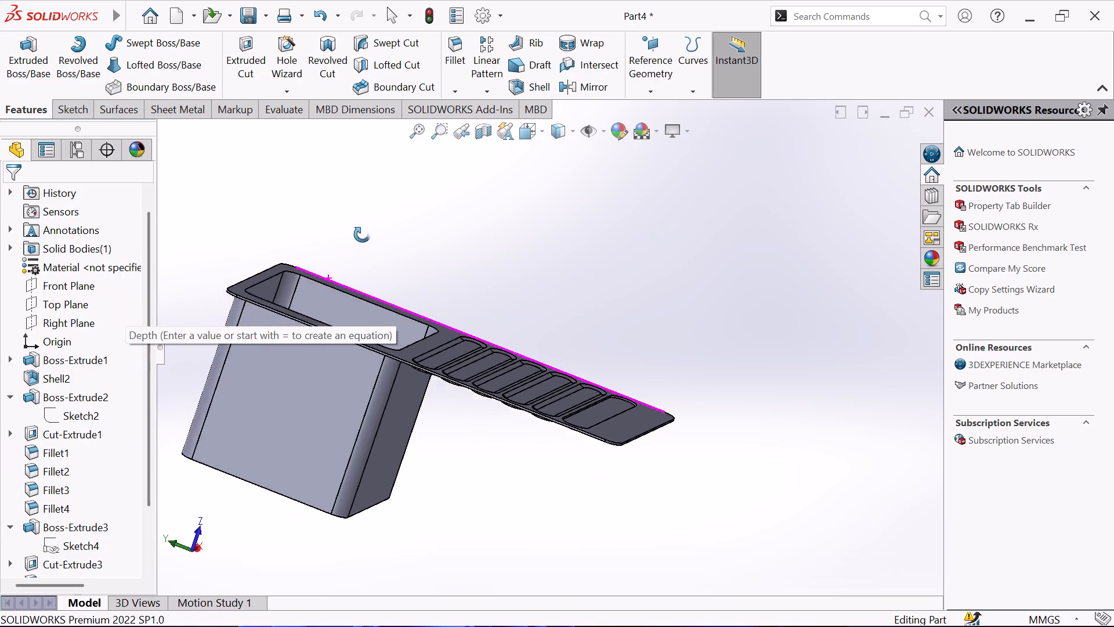
middle_drag(362, 235, 366, 278)
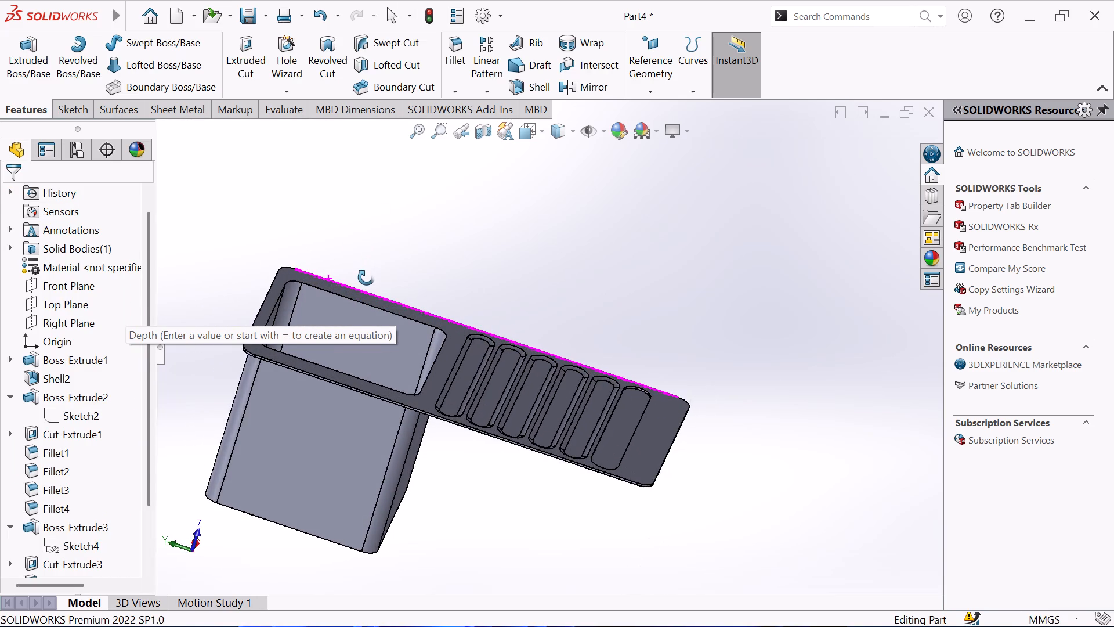
middle_drag(366, 278, 350, 308)
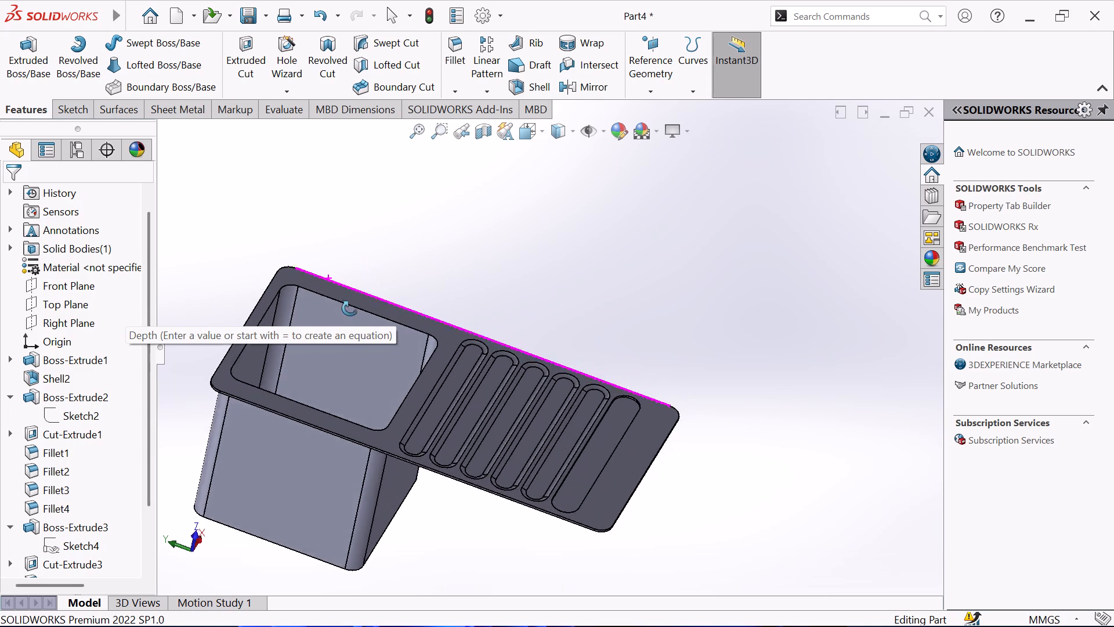
middle_drag(350, 308, 331, 376)
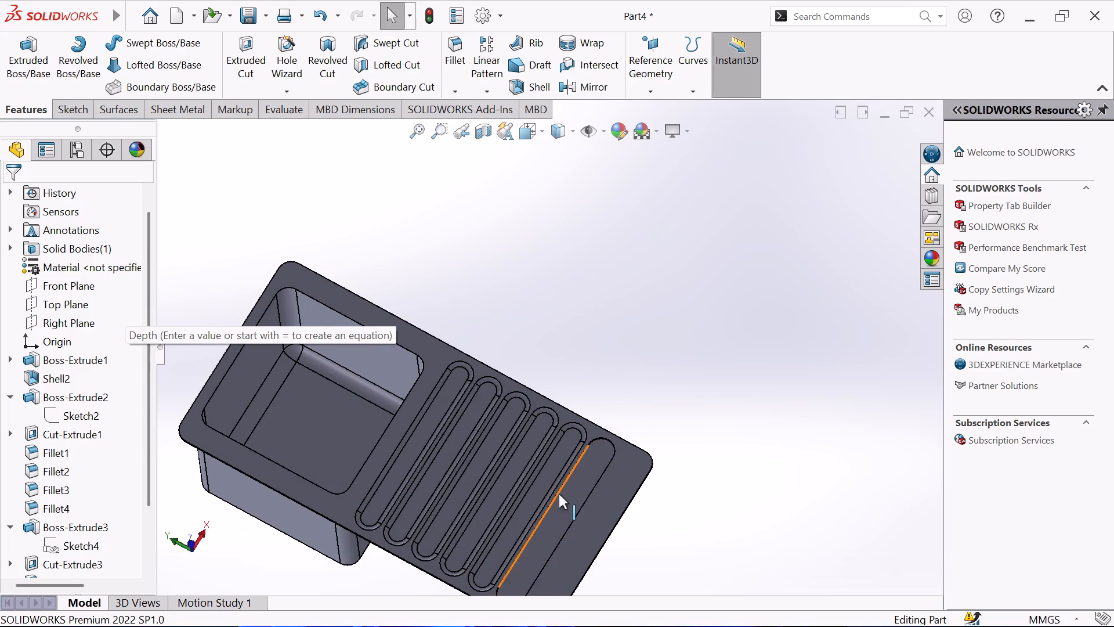
click(570, 497)
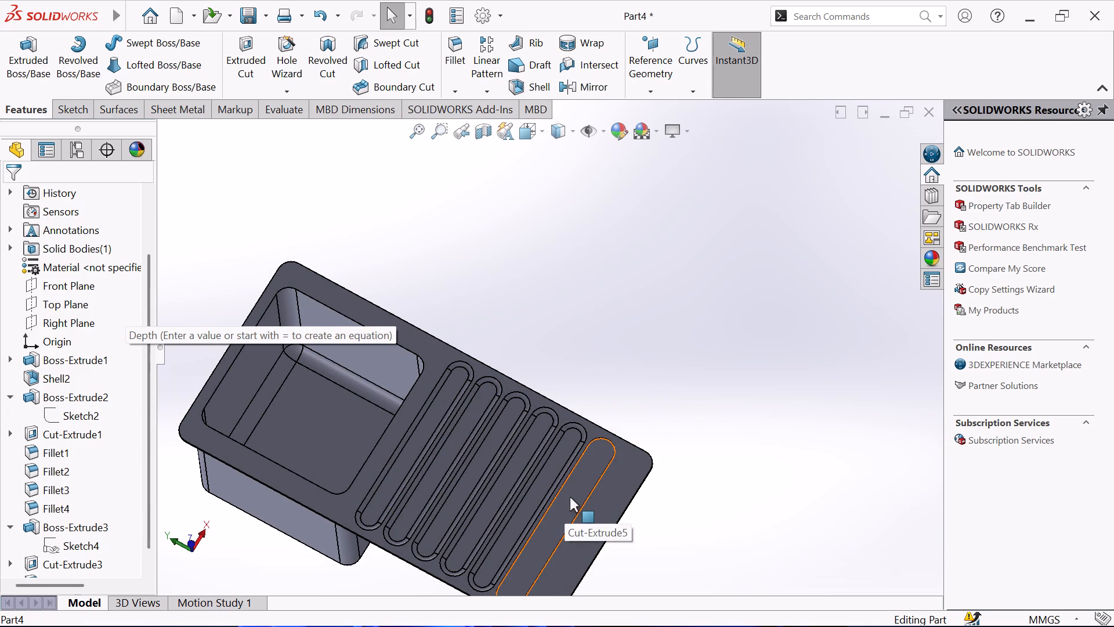
click(448, 65)
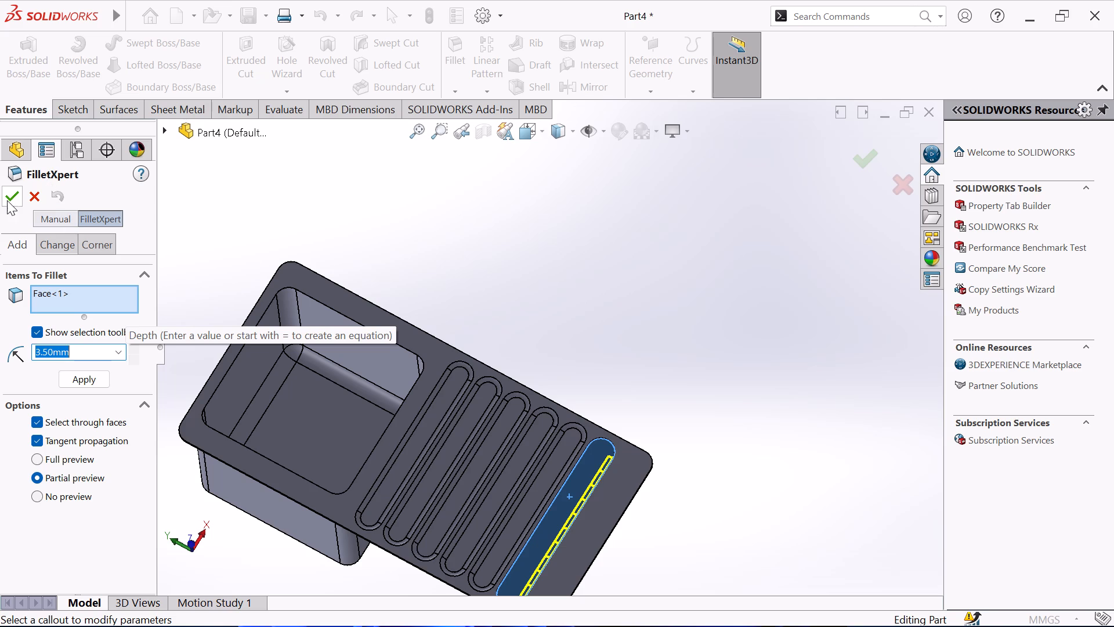
click(7, 200)
click(425, 260)
Fillet the outer bottom edge loop of the box with a 6.50 mm radius.
scroll(444, 276, up, 1)
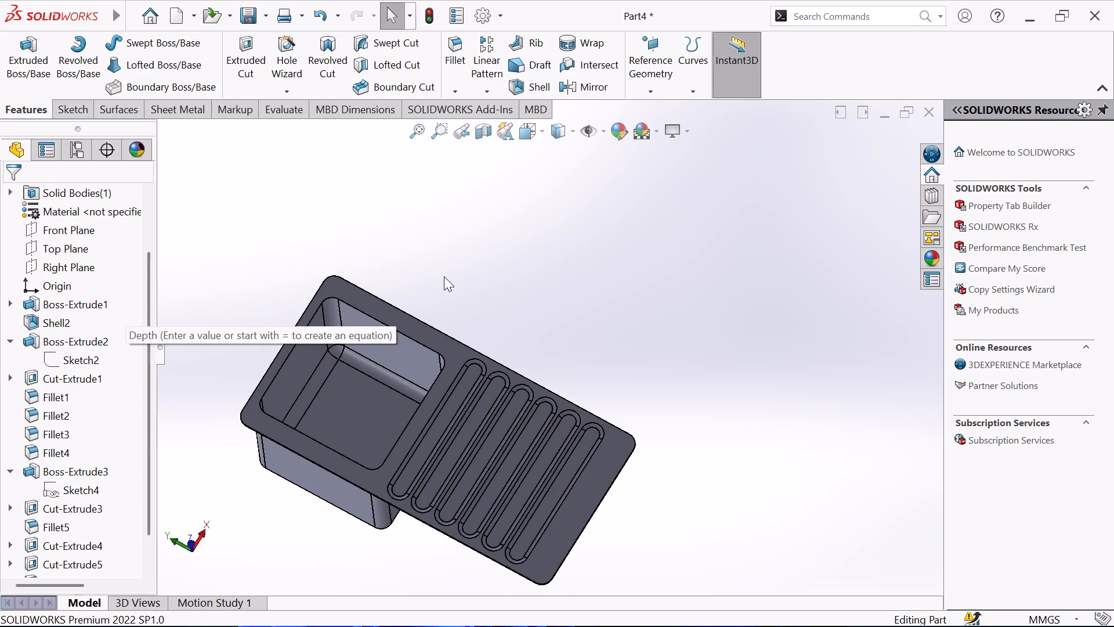
middle_drag(444, 276, 513, 98)
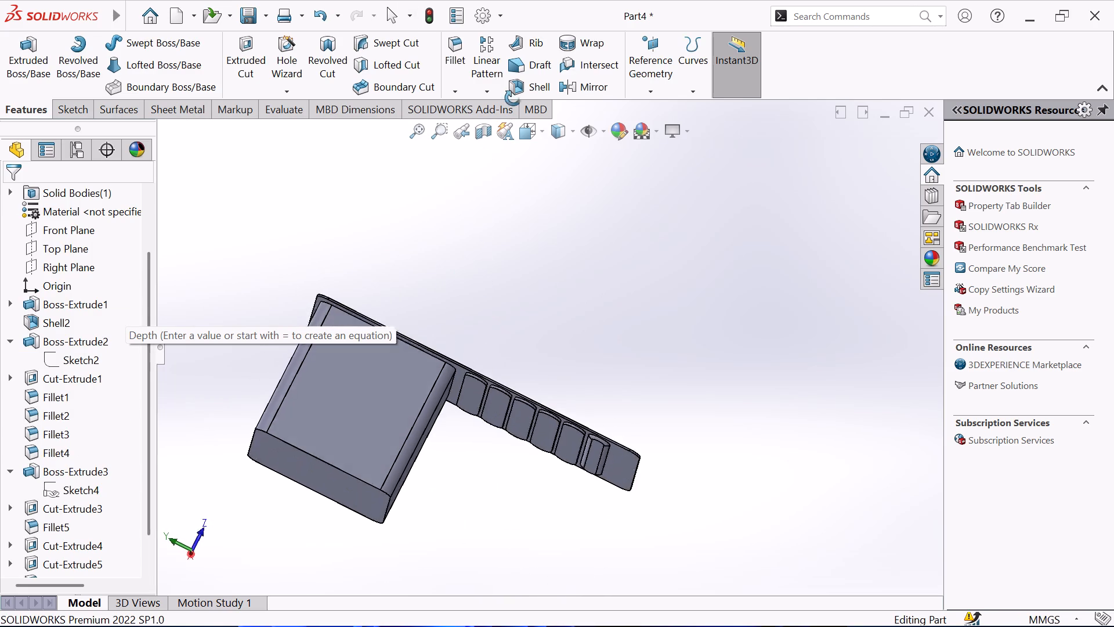
middle_drag(513, 98, 524, 74)
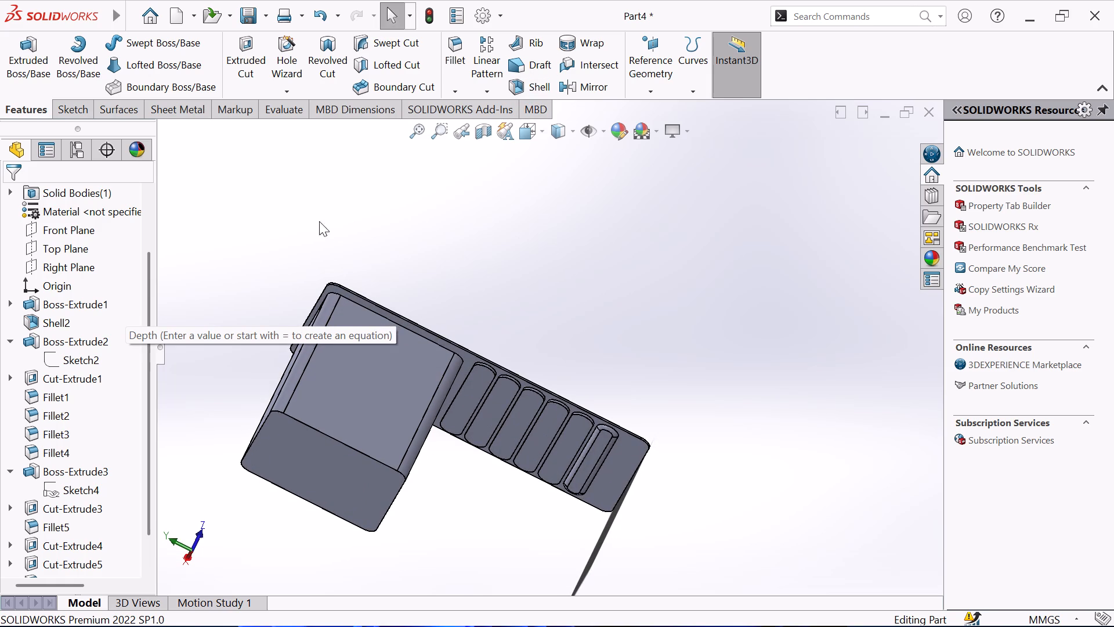
click(451, 78)
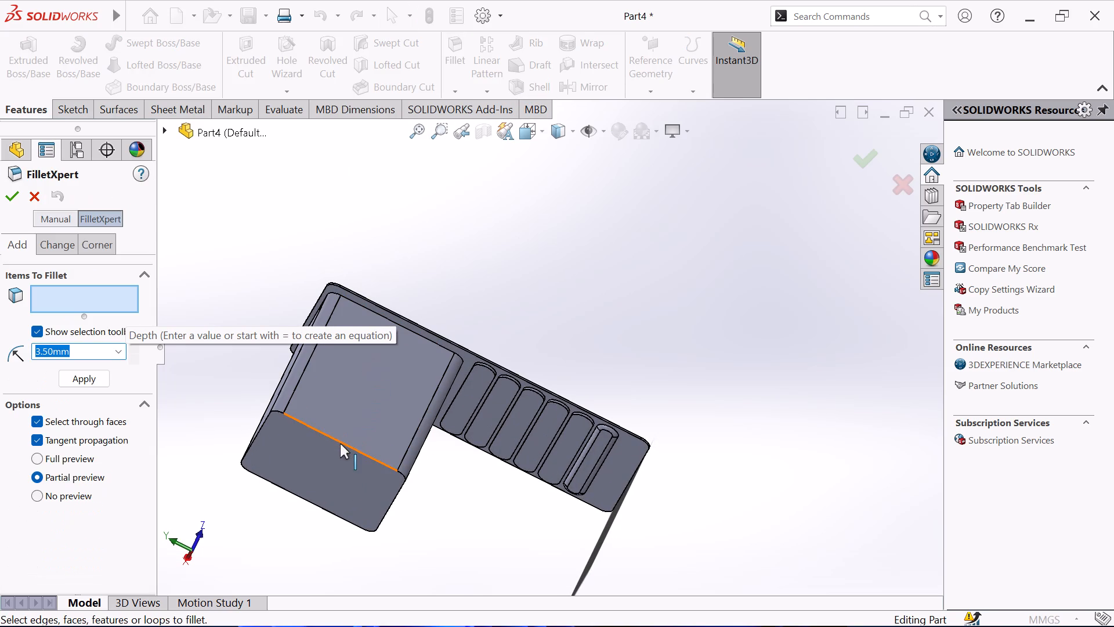
click(341, 441)
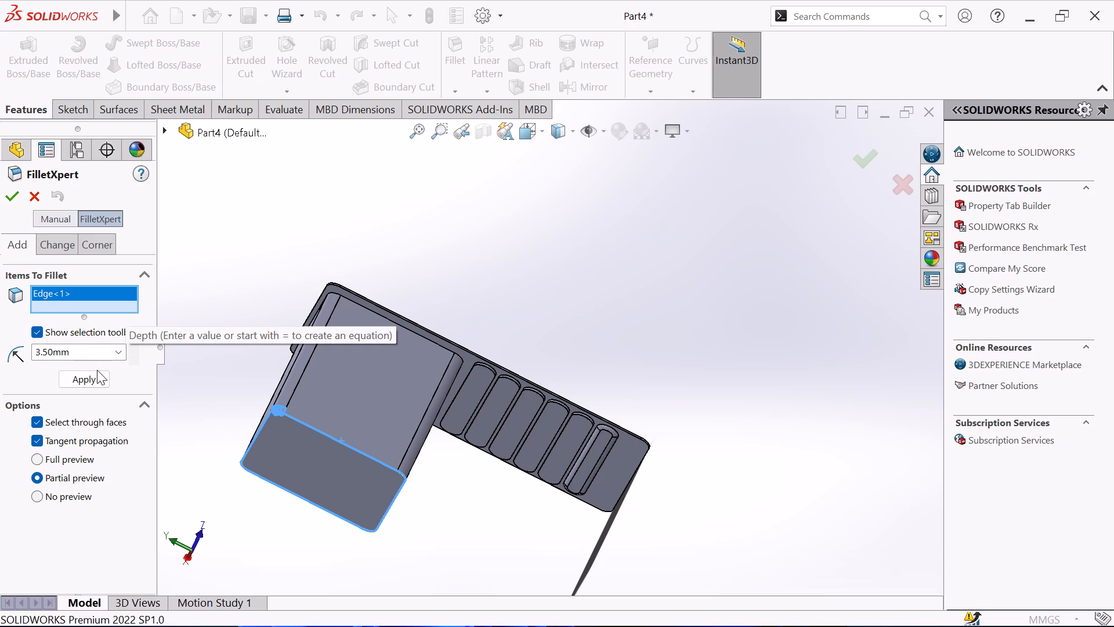
click(120, 349)
click(102, 379)
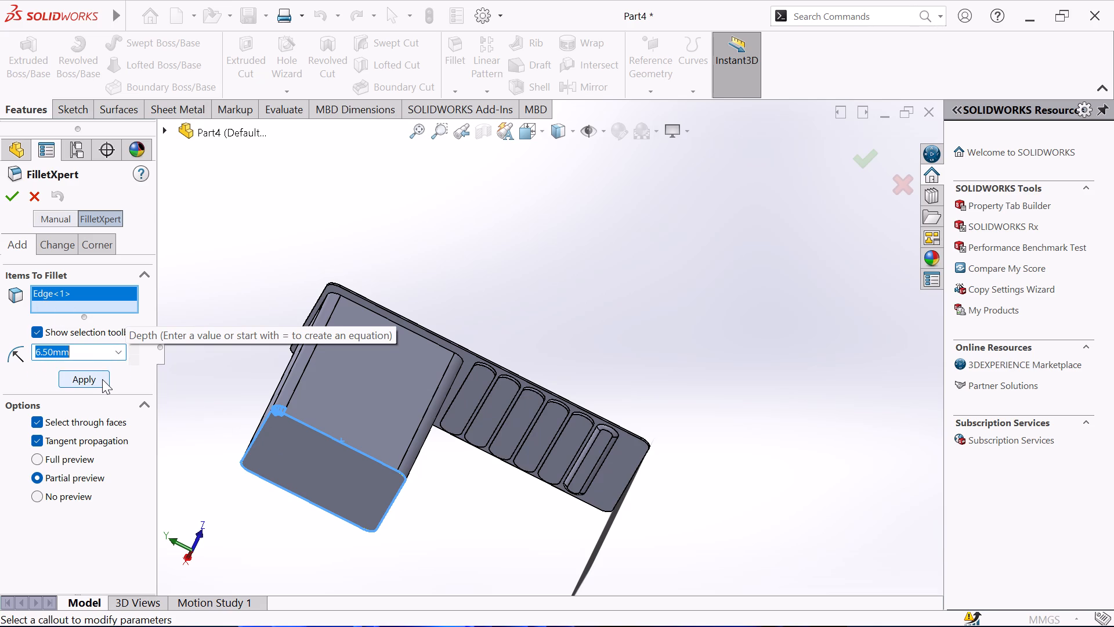
click(19, 196)
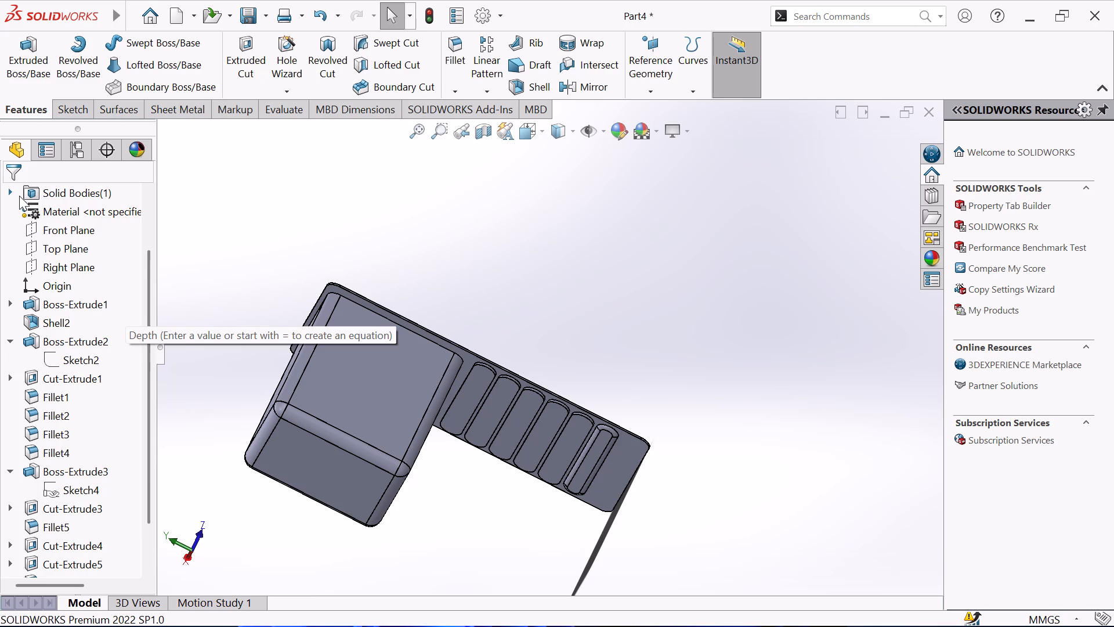
Examine the box's rounded bottom edges and the slotted plate from above, the side and underneath.
middle_drag(308, 192, 301, 218)
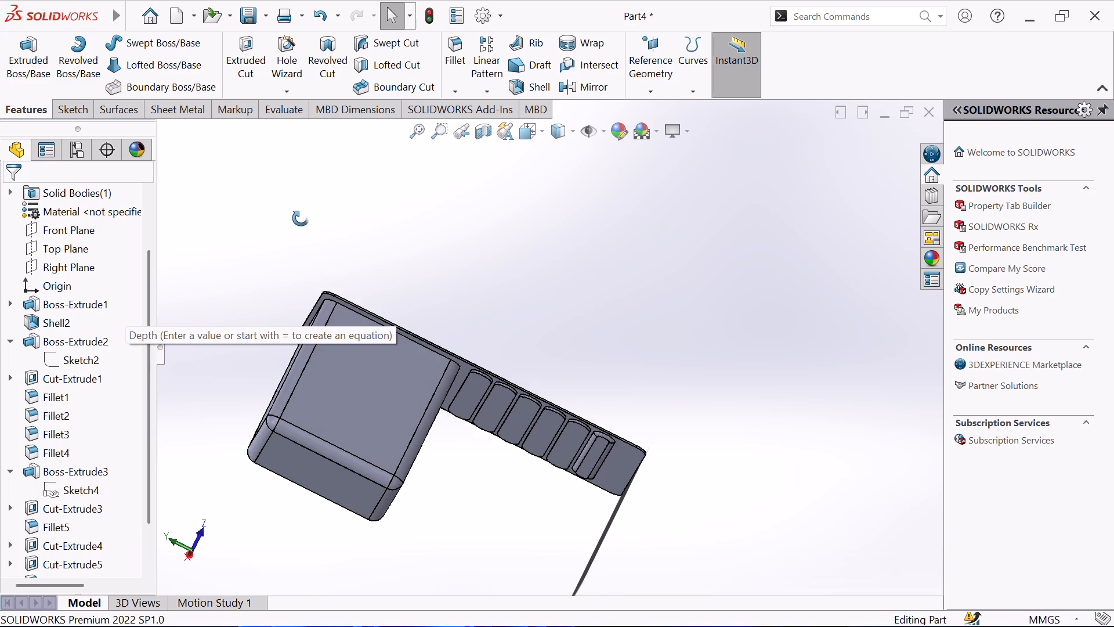
middle_drag(301, 218, 276, 311)
click(272, 311)
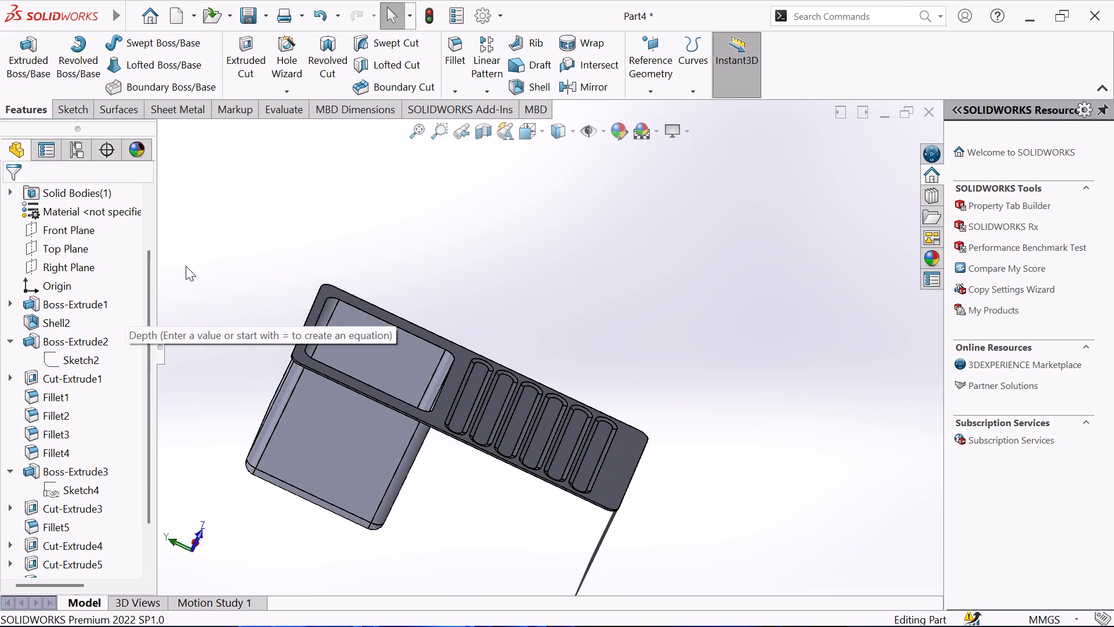
click(186, 266)
middle_drag(324, 275, 303, 255)
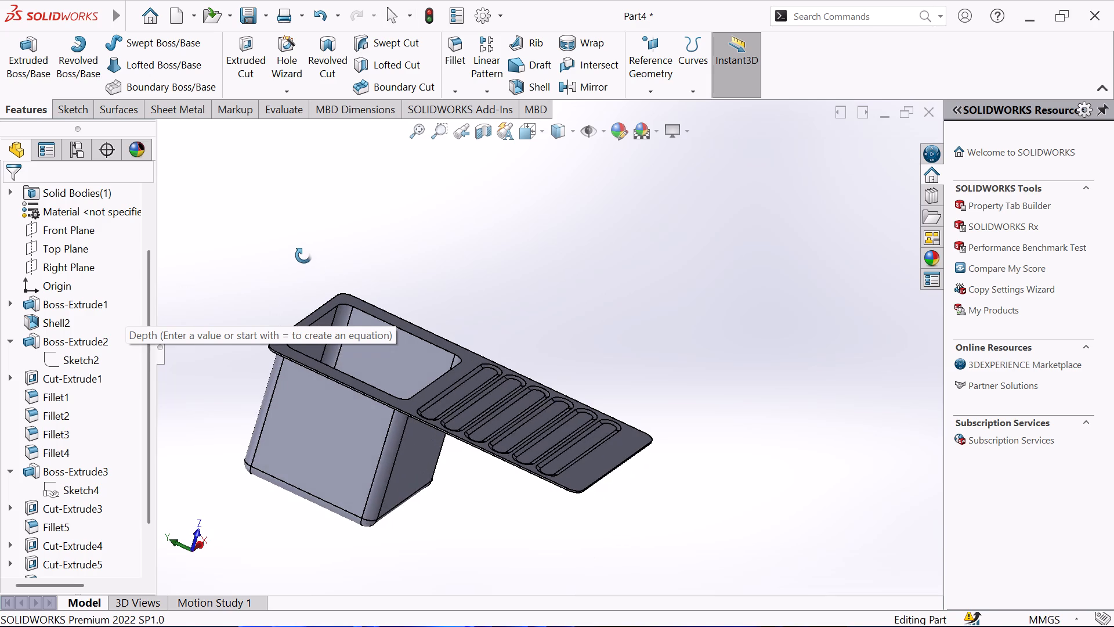
middle_drag(303, 255, 298, 221)
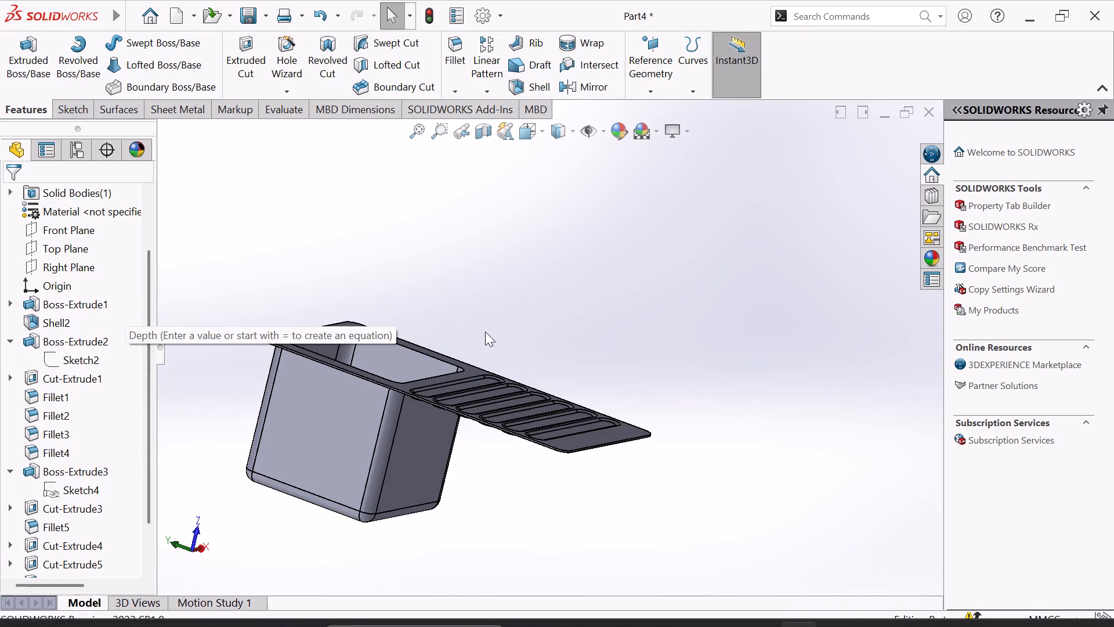
click(234, 268)
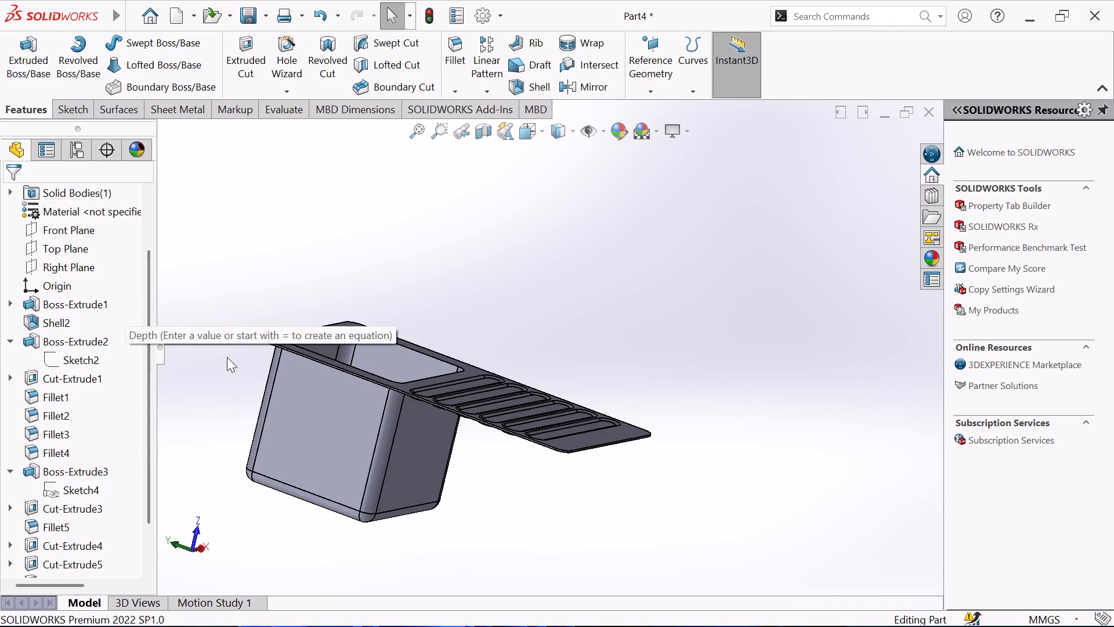
scroll(229, 351, up, 2)
middle_drag(312, 272, 400, 307)
scroll(401, 308, down, 2)
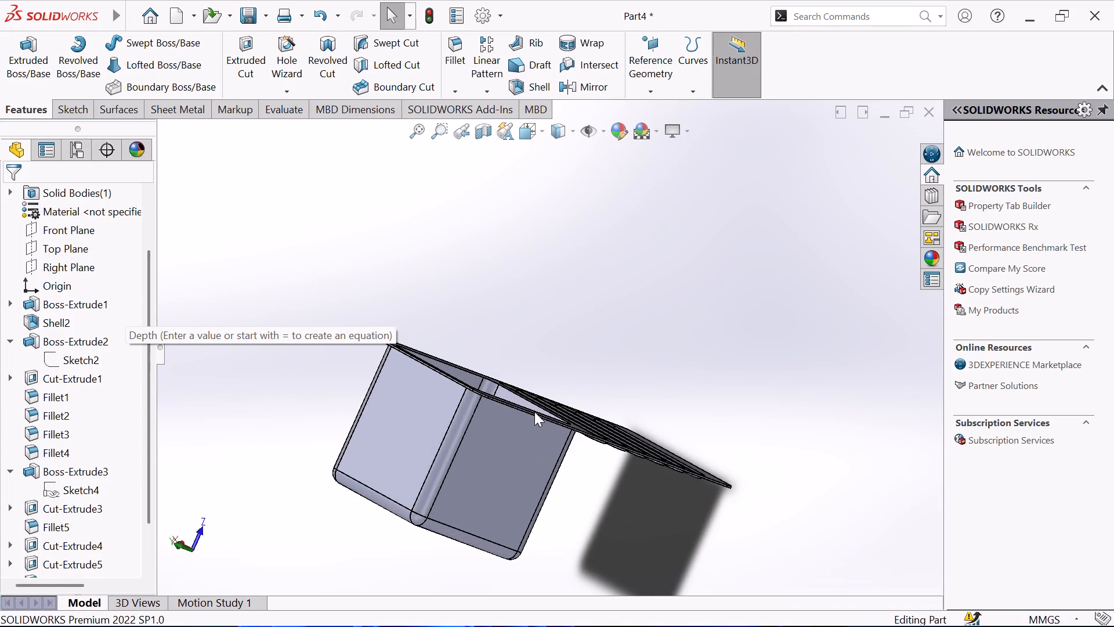
click(534, 412)
click(531, 295)
middle_drag(531, 281, 564, 147)
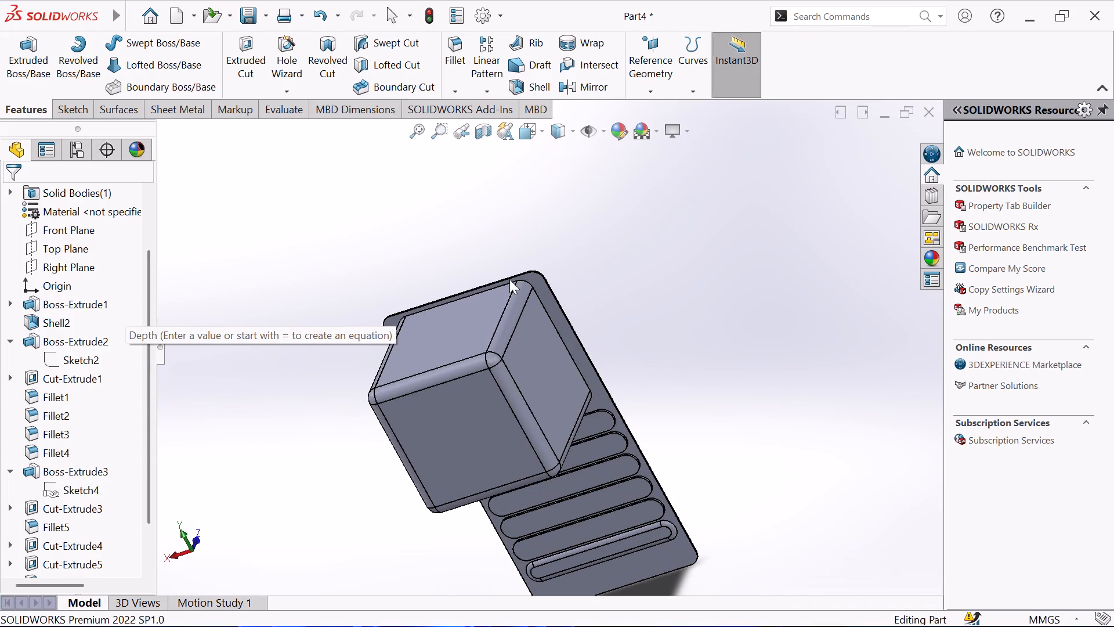
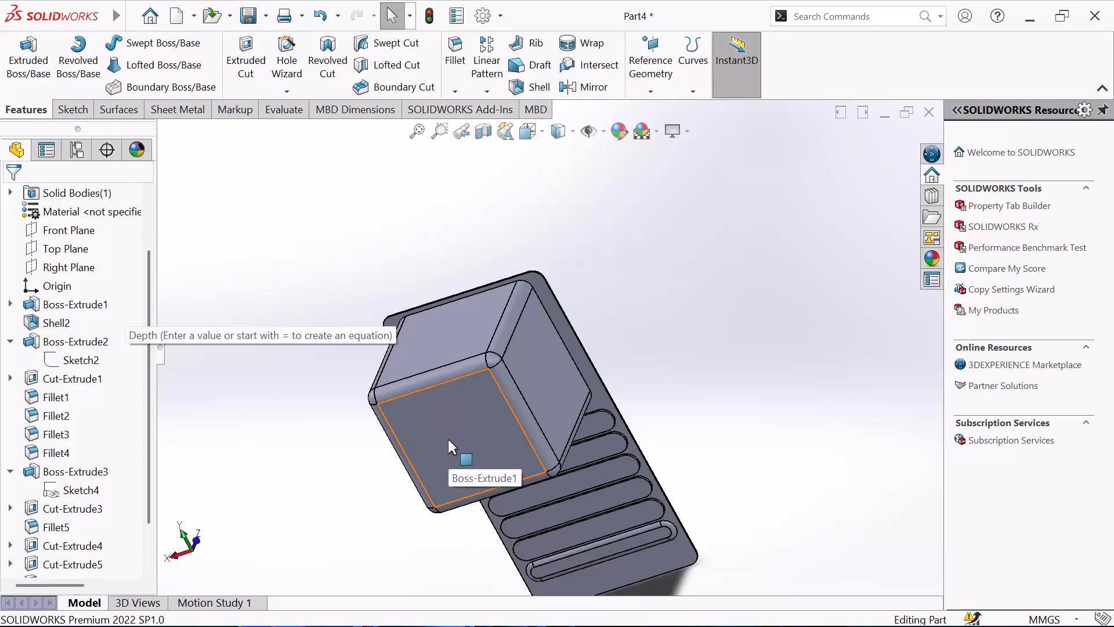
Sketch a circle of about 33 mm diameter centred on the origin on the box's outer bottom face.
click(447, 438)
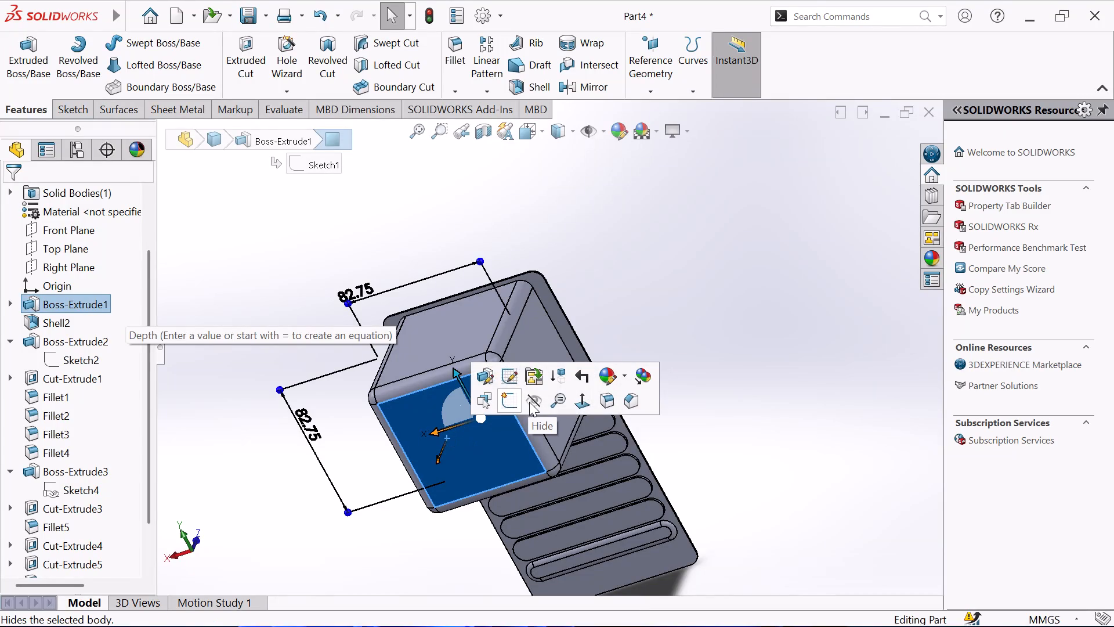
click(510, 400)
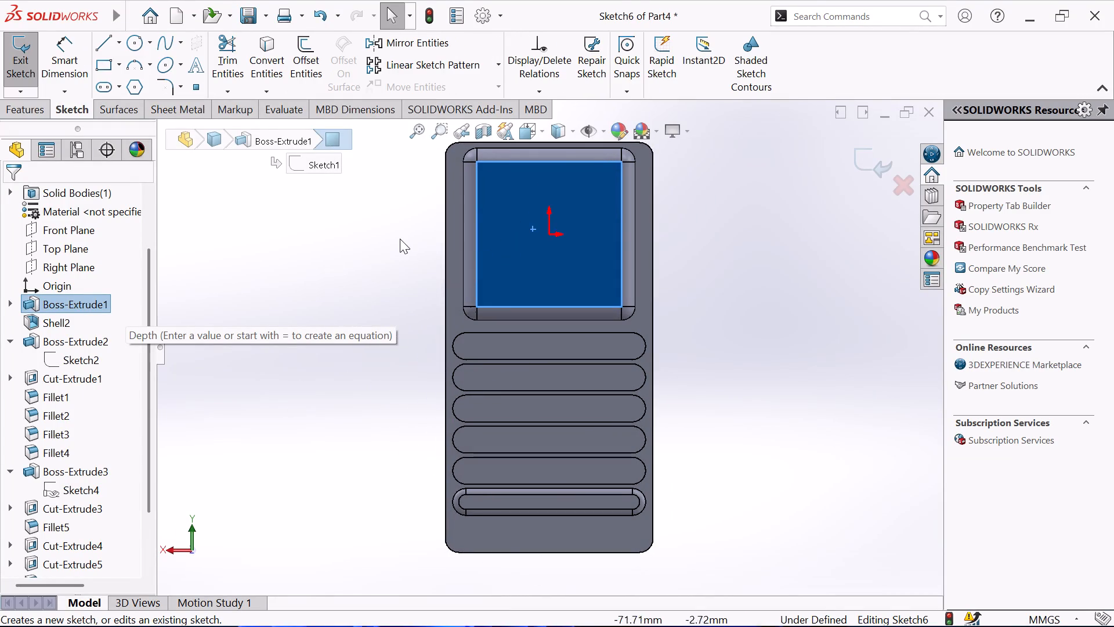
click(399, 238)
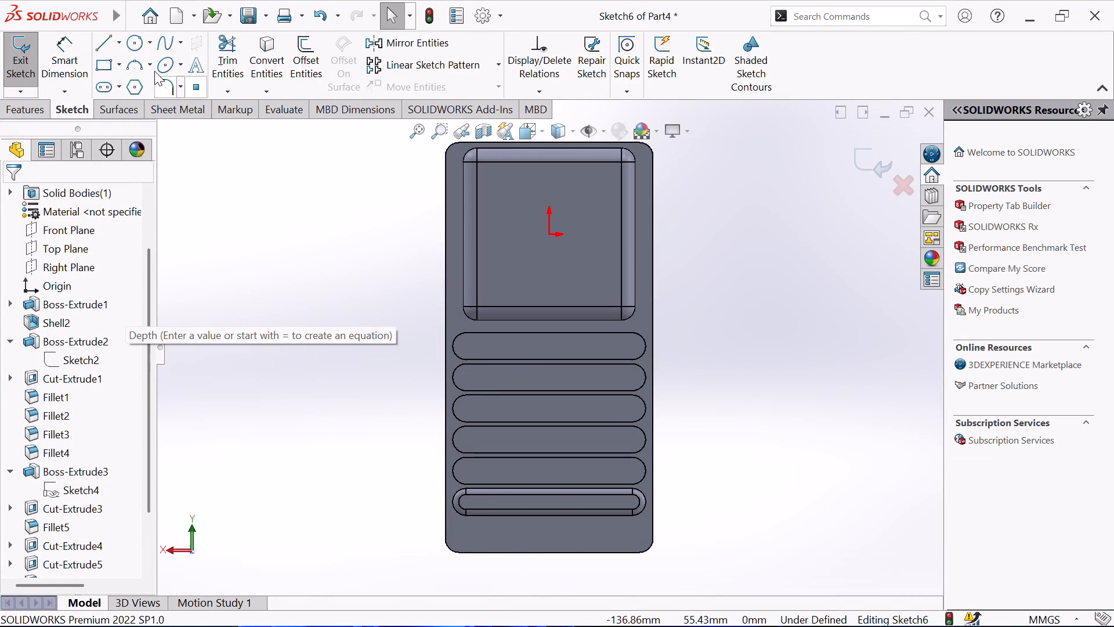
click(128, 38)
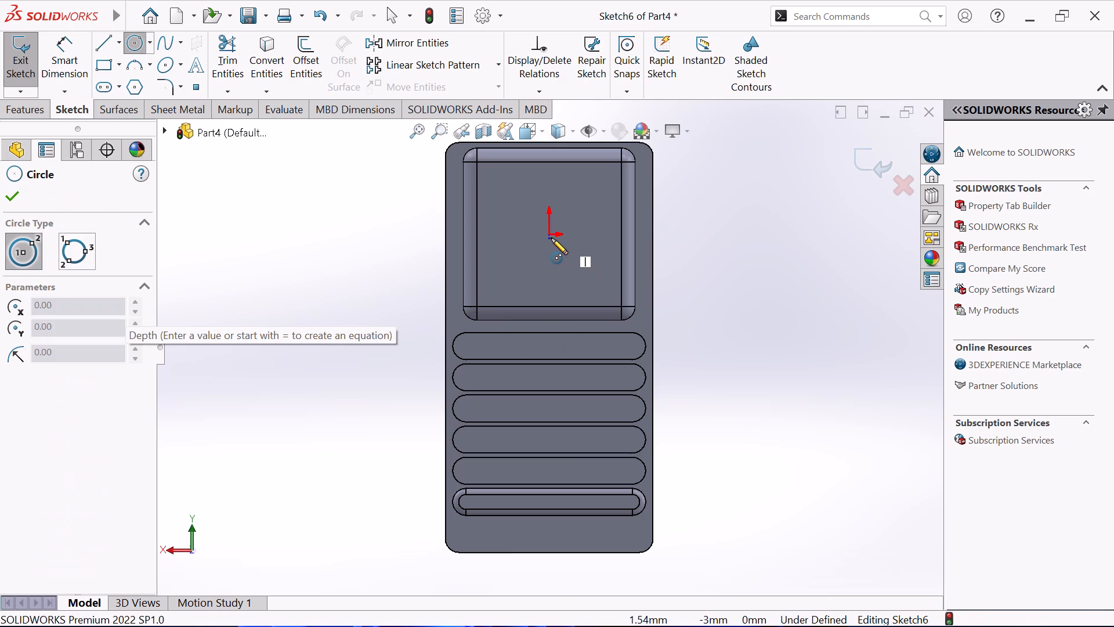
click(552, 236)
click(548, 200)
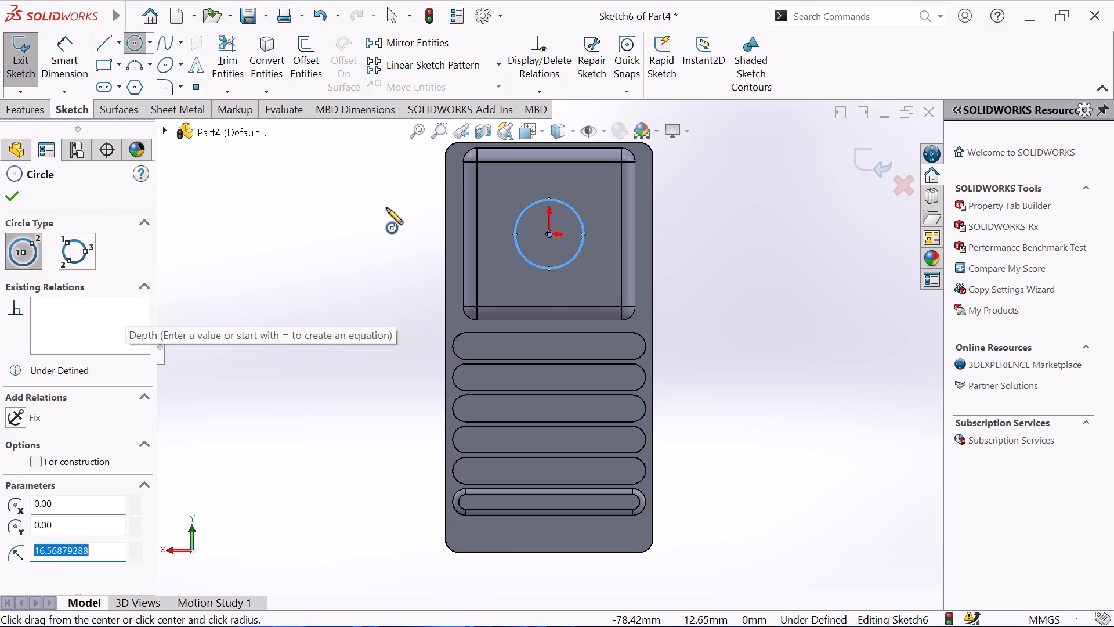
right_click(386, 208)
click(402, 218)
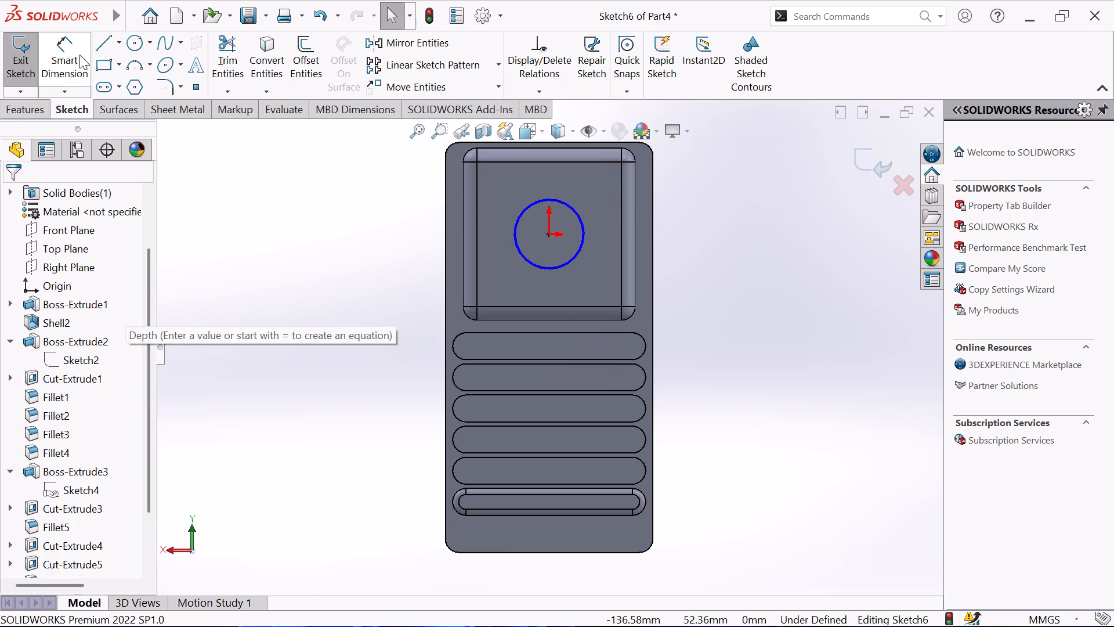
Dimension the diameter of the circle on the box's outer bottom face to 17.60 mm.
click(74, 54)
click(577, 215)
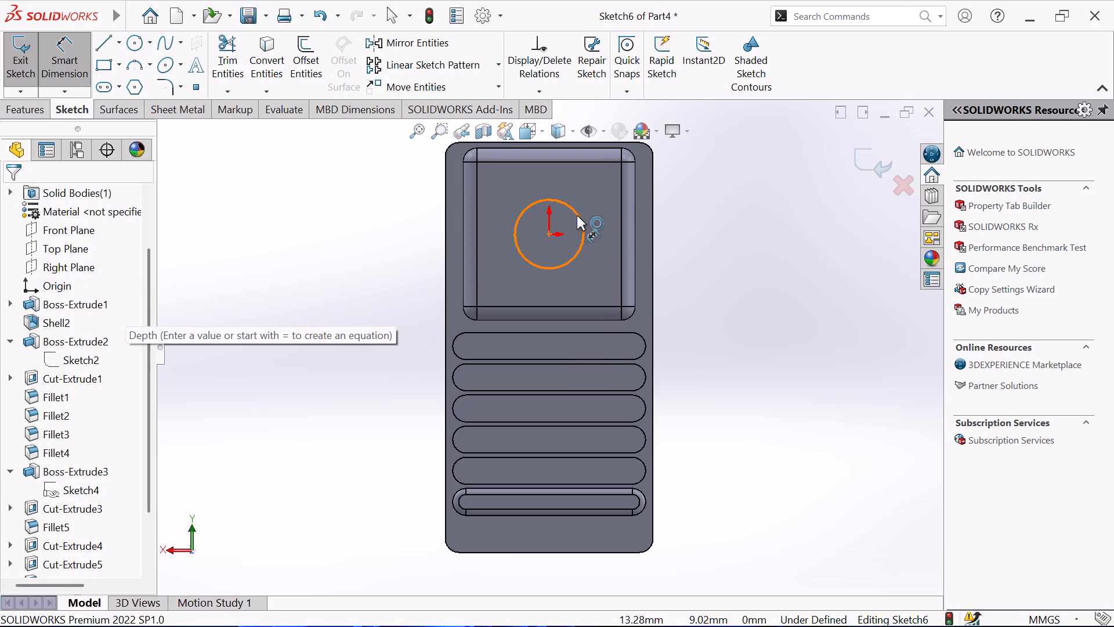
click(682, 225)
key(1)
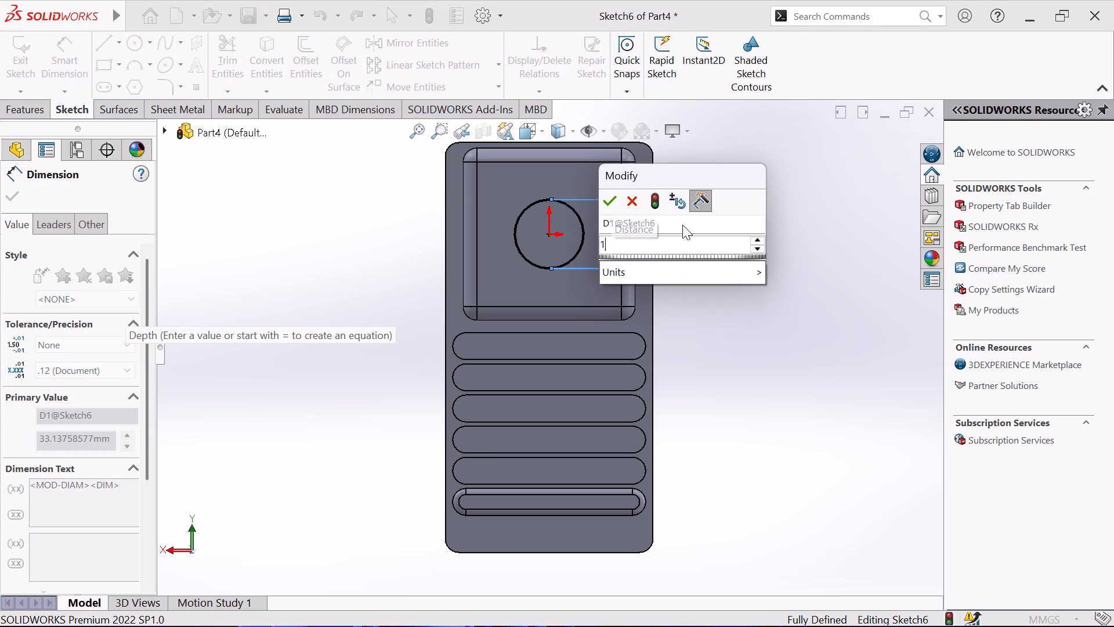
key(7)
key(period)
text(60)
key(Return)
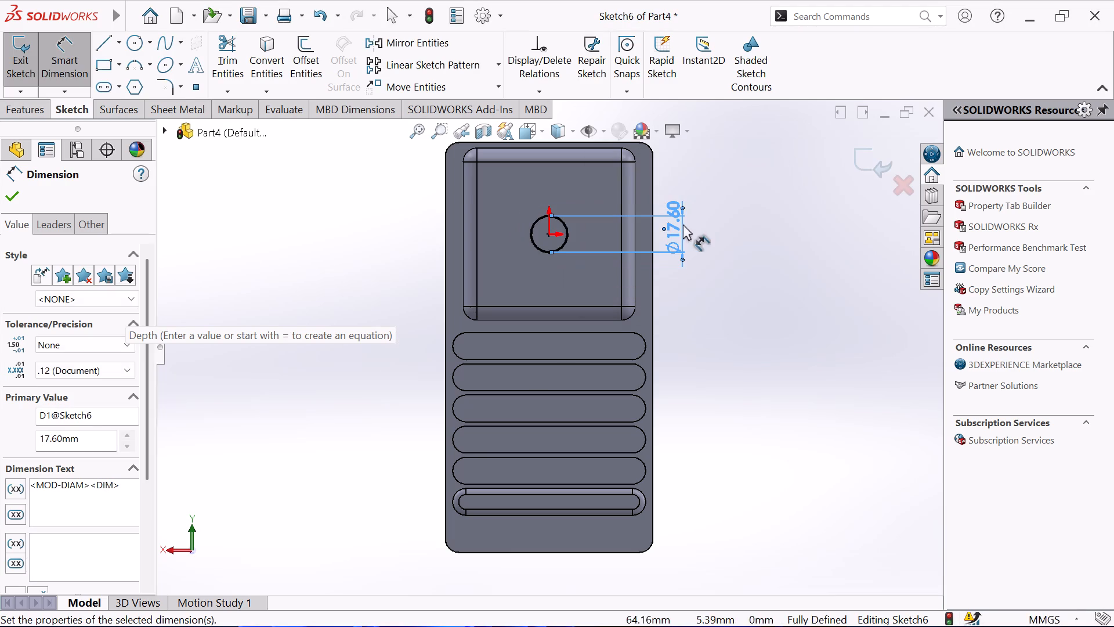
right_click(721, 255)
click(771, 309)
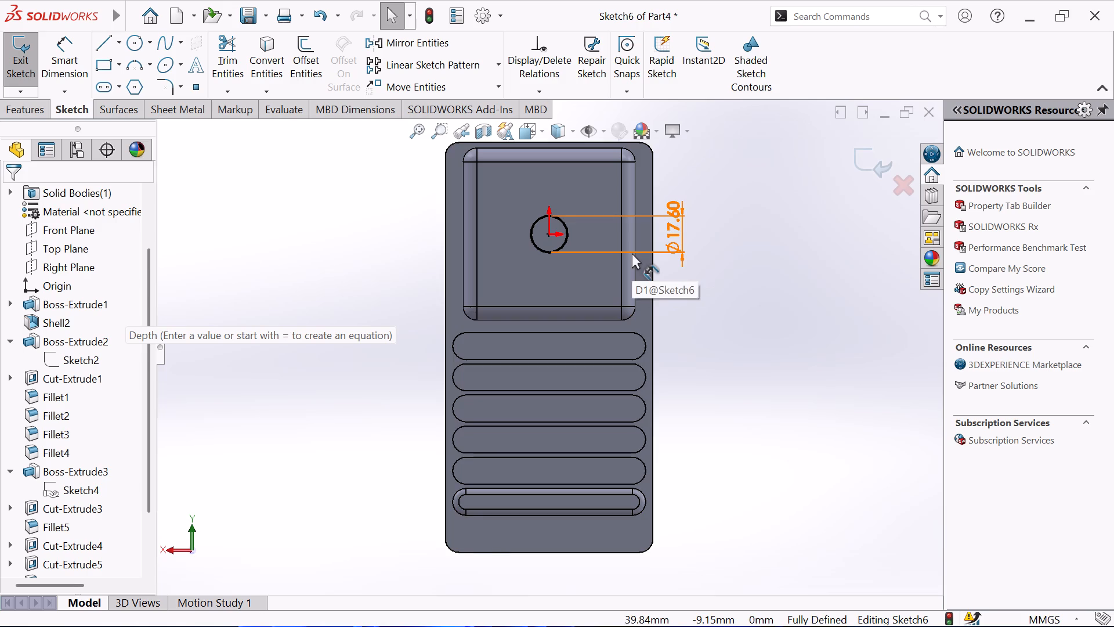
Offset the 17.60 mm circle inward by 2.75 mm to form a concentric ring profile.
scroll(349, 199, down, 1)
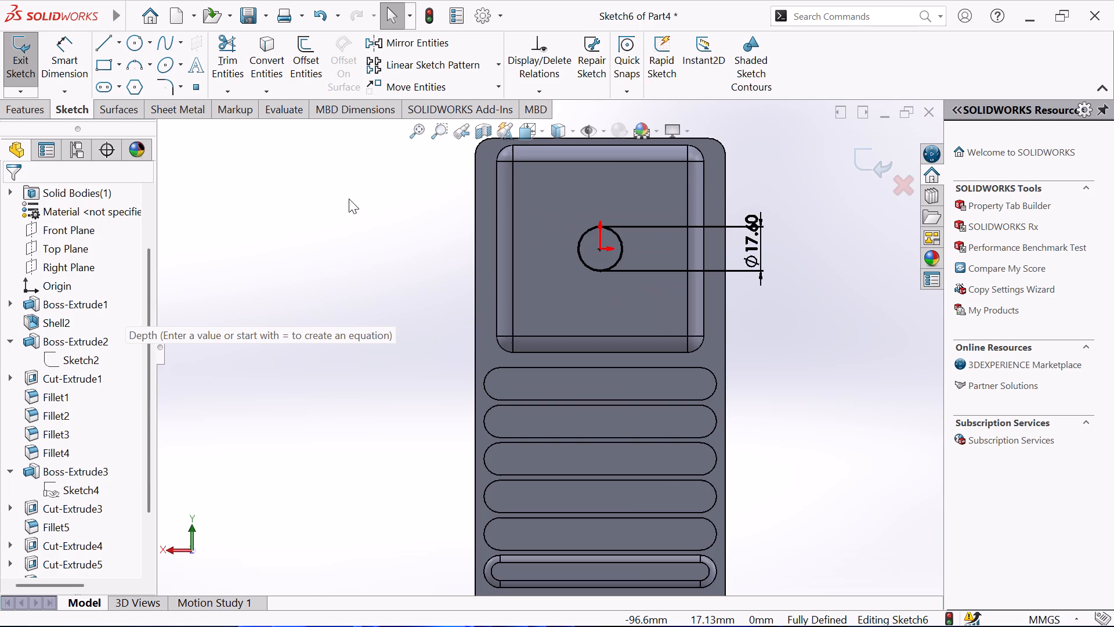
scroll(630, 256, down, 2)
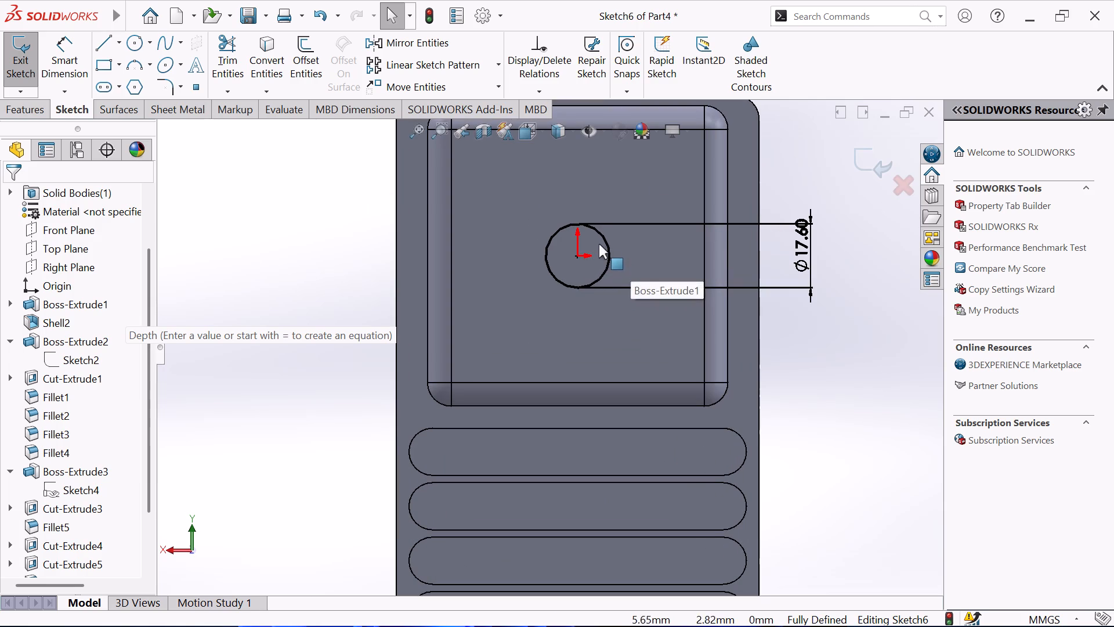
click(603, 239)
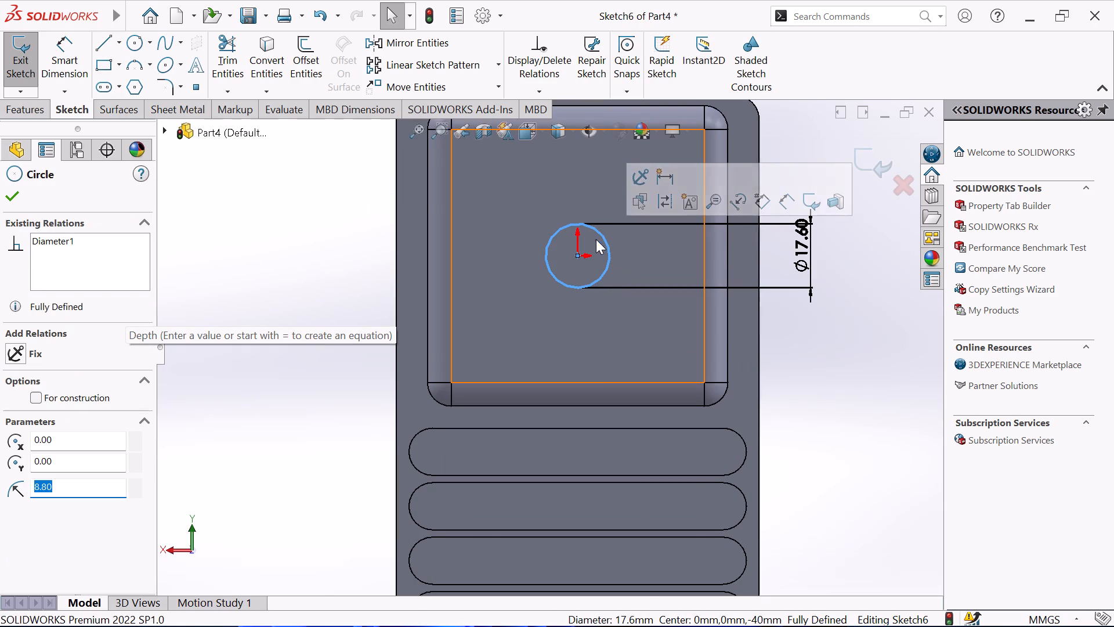
click(306, 63)
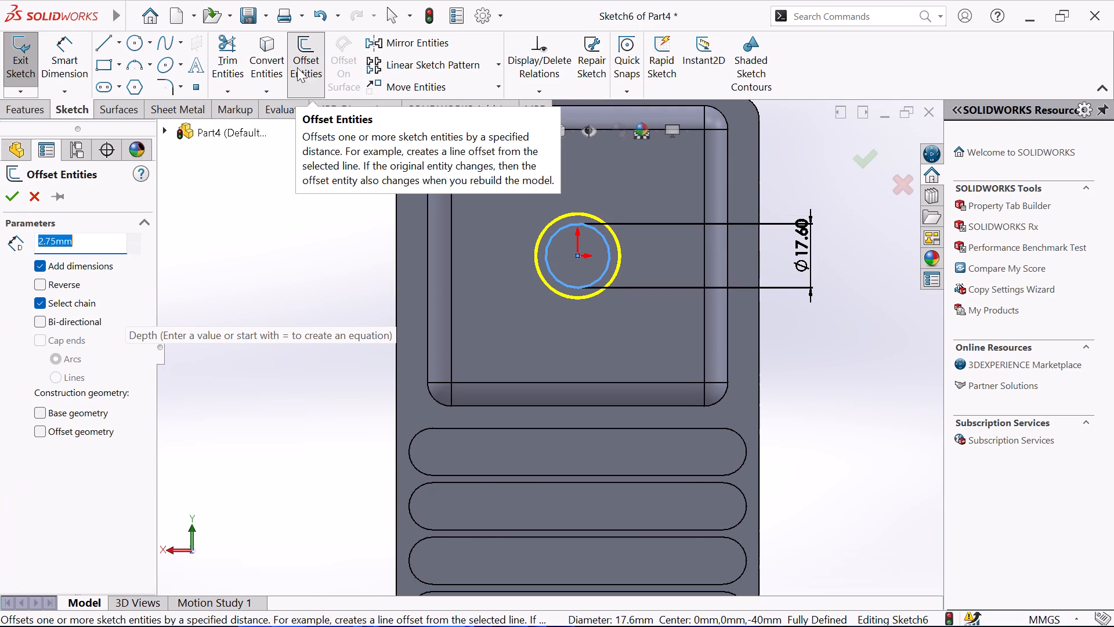
click(41, 283)
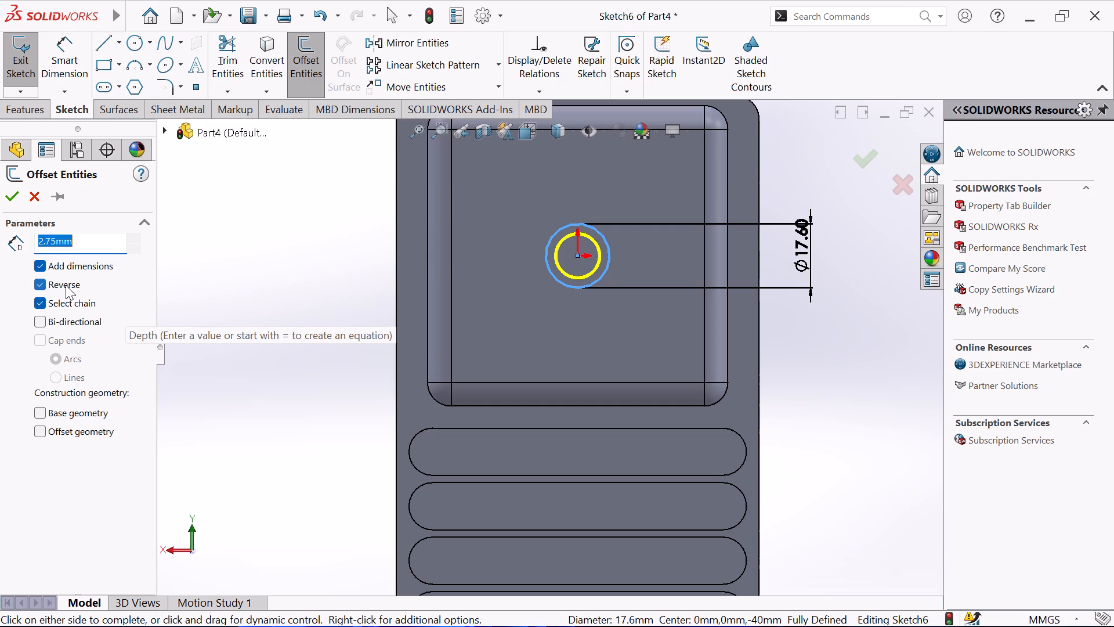
click(20, 198)
Examine the ring sketch against the box's bottom, side walls and open interior from several angles.
middle_drag(219, 267, 150, 302)
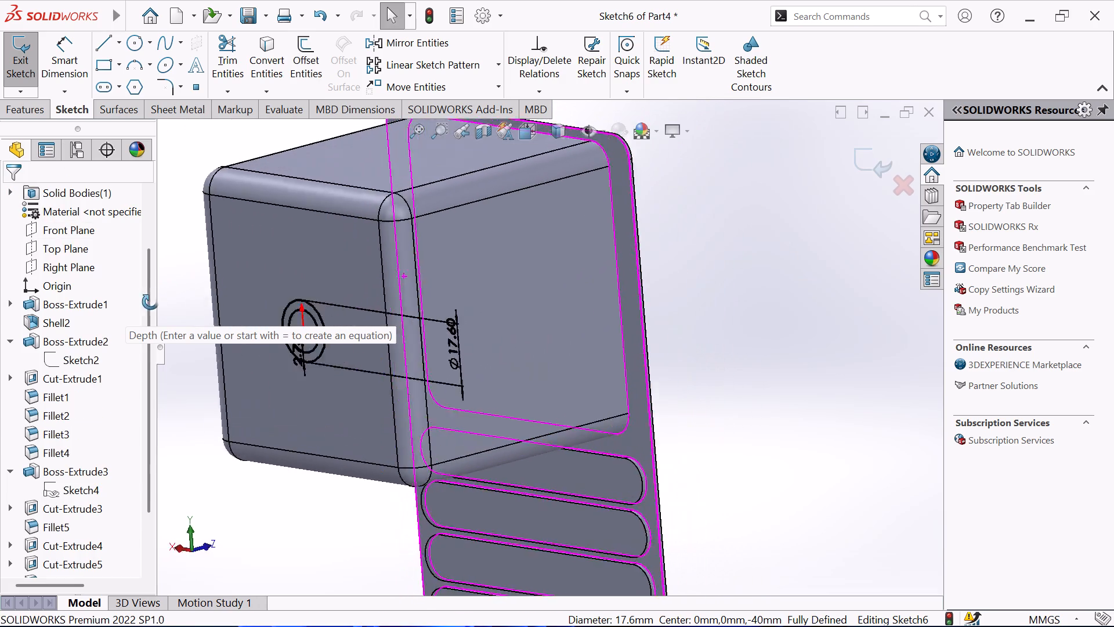
middle_drag(150, 302, 117, 311)
scroll(189, 291, up, 2)
middle_drag(417, 253, 405, 253)
scroll(417, 253, up, 1)
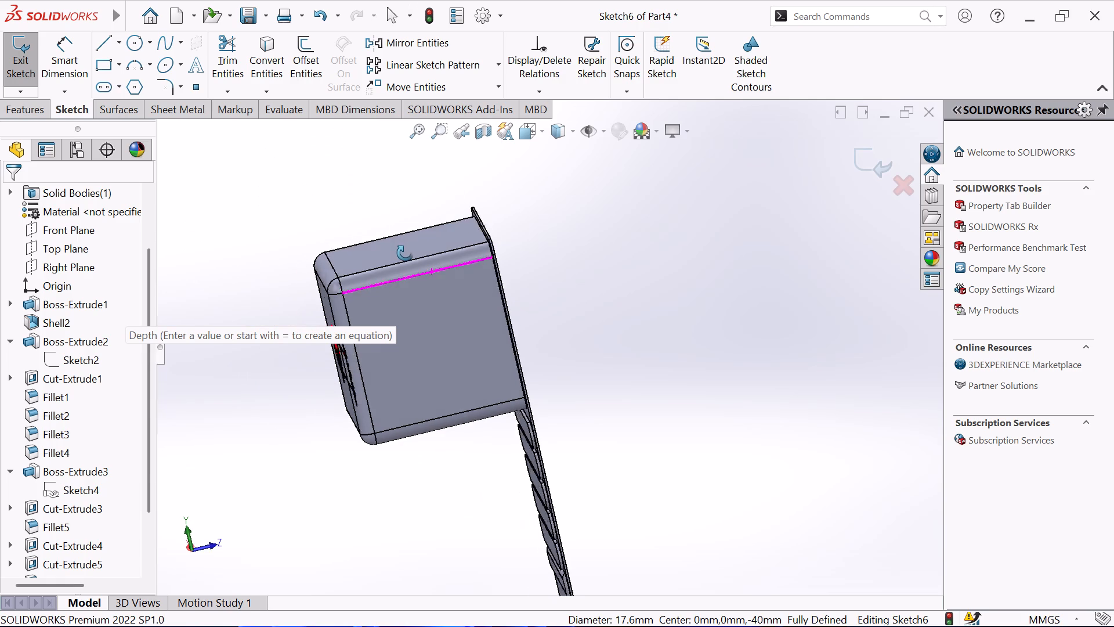
middle_drag(405, 253, 395, 253)
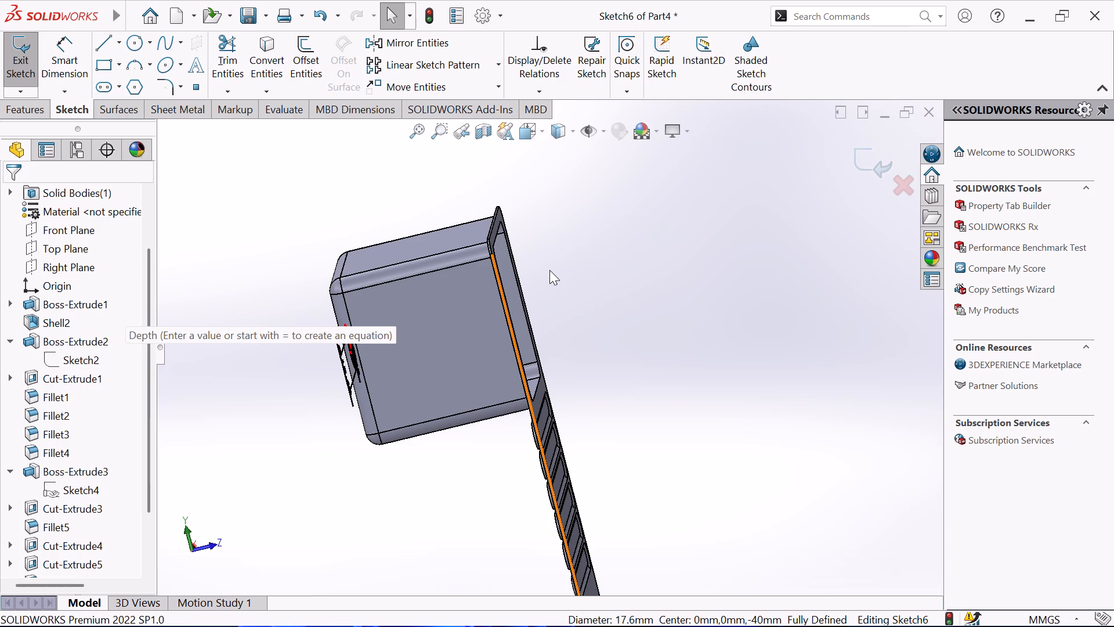
middle_drag(549, 269, 440, 241)
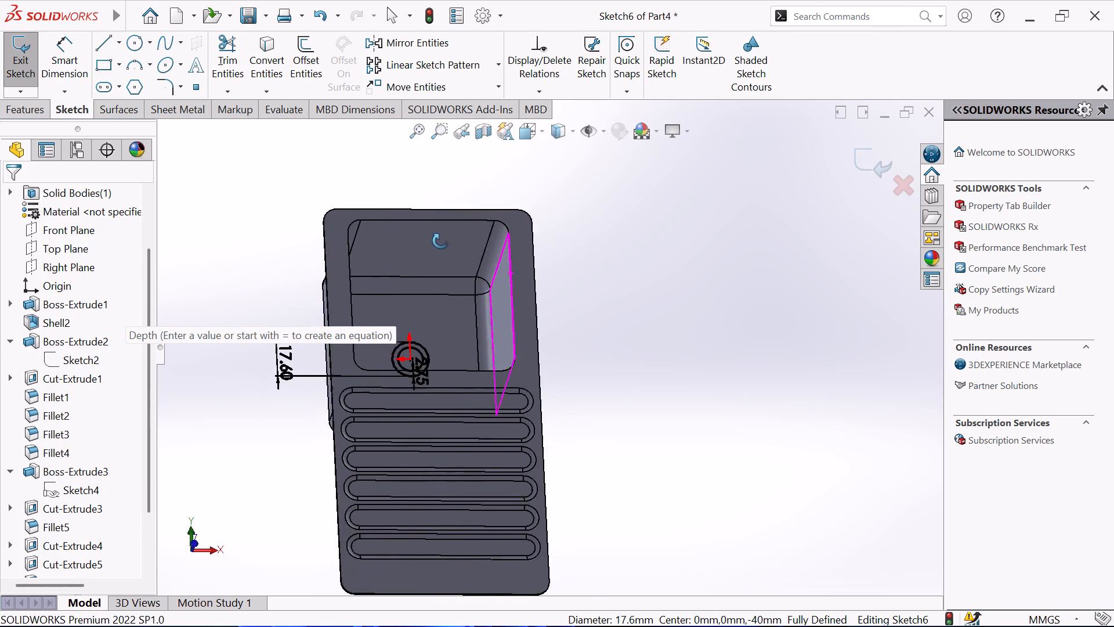
middle_drag(440, 241, 436, 251)
scroll(416, 280, down, 3)
middle_drag(417, 392, 421, 391)
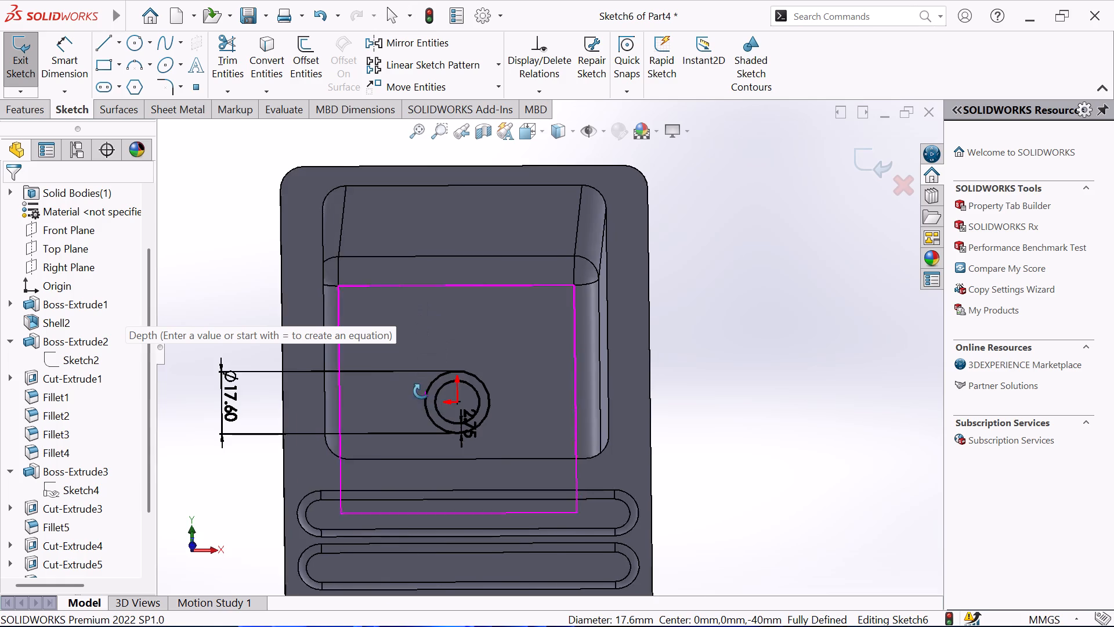
middle_drag(421, 391, 433, 410)
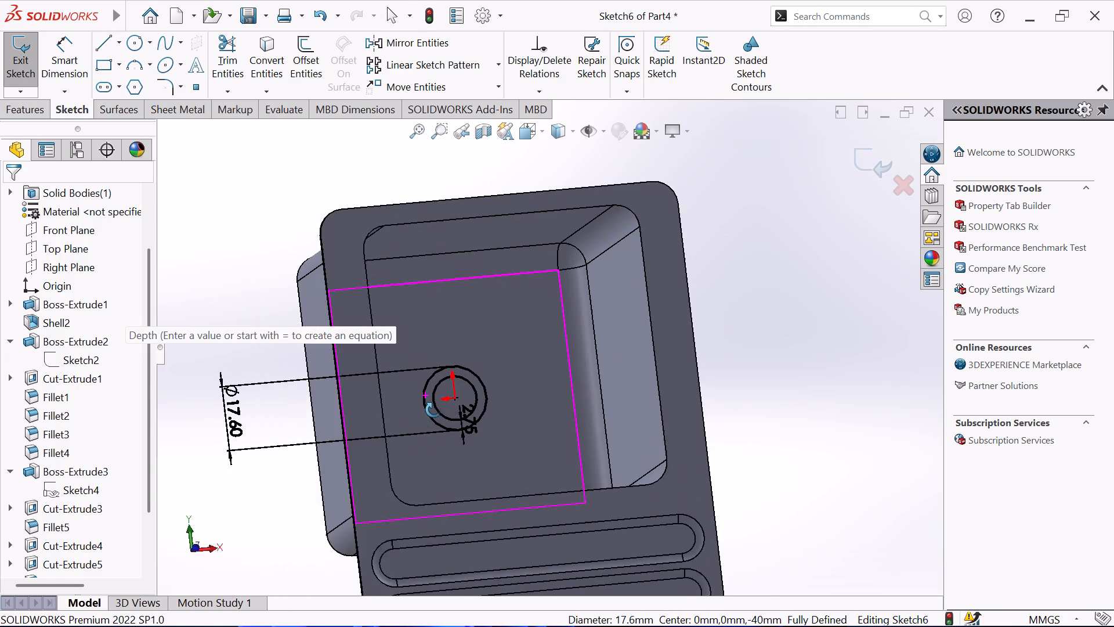
middle_drag(433, 410, 540, 361)
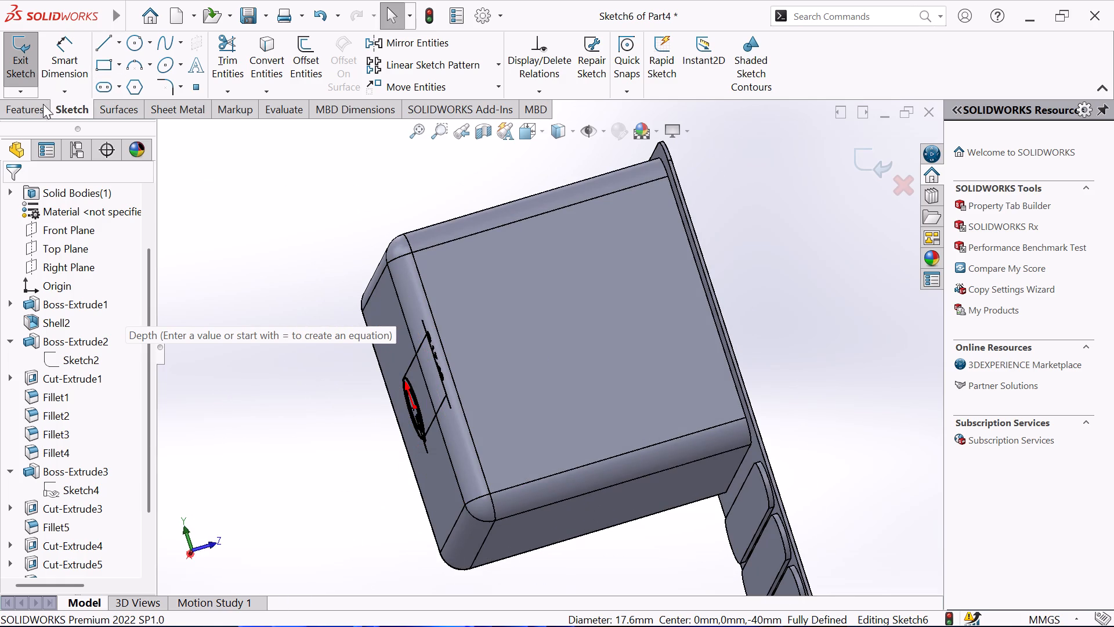
Extrude the ring profile 2 mm outward from the box's bottom face, merged with the body.
click(30, 107)
click(26, 74)
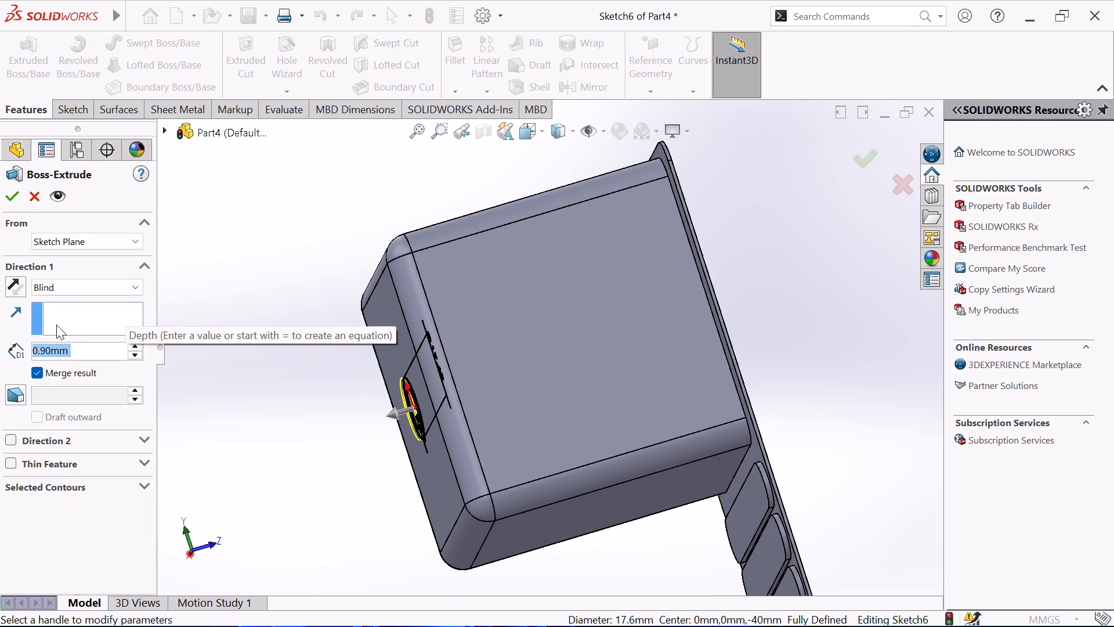
double_click(118, 348)
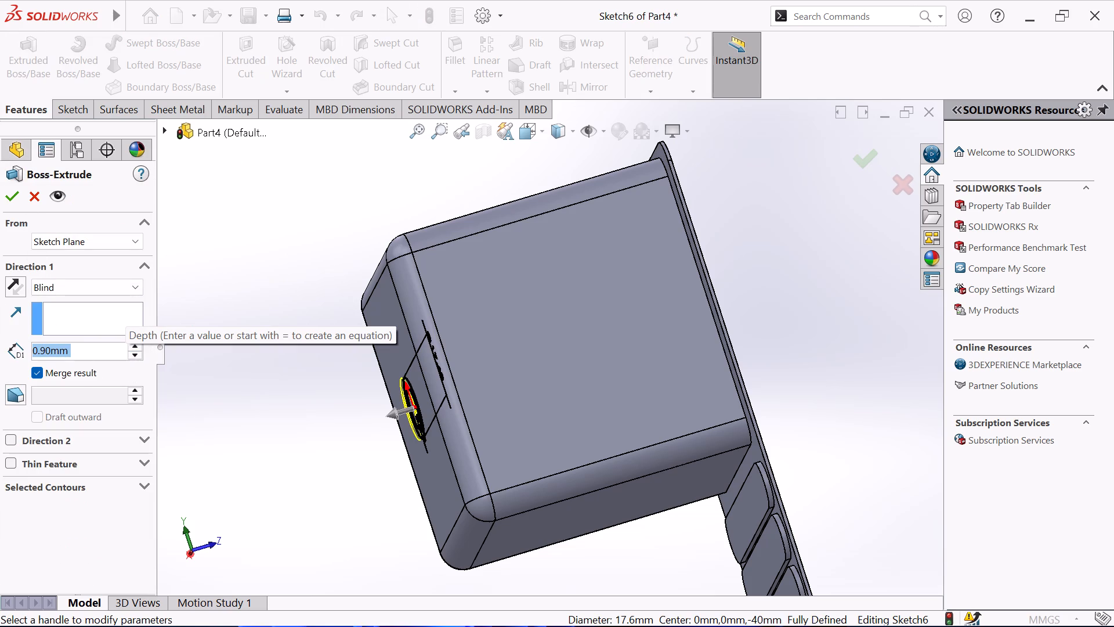
key(2)
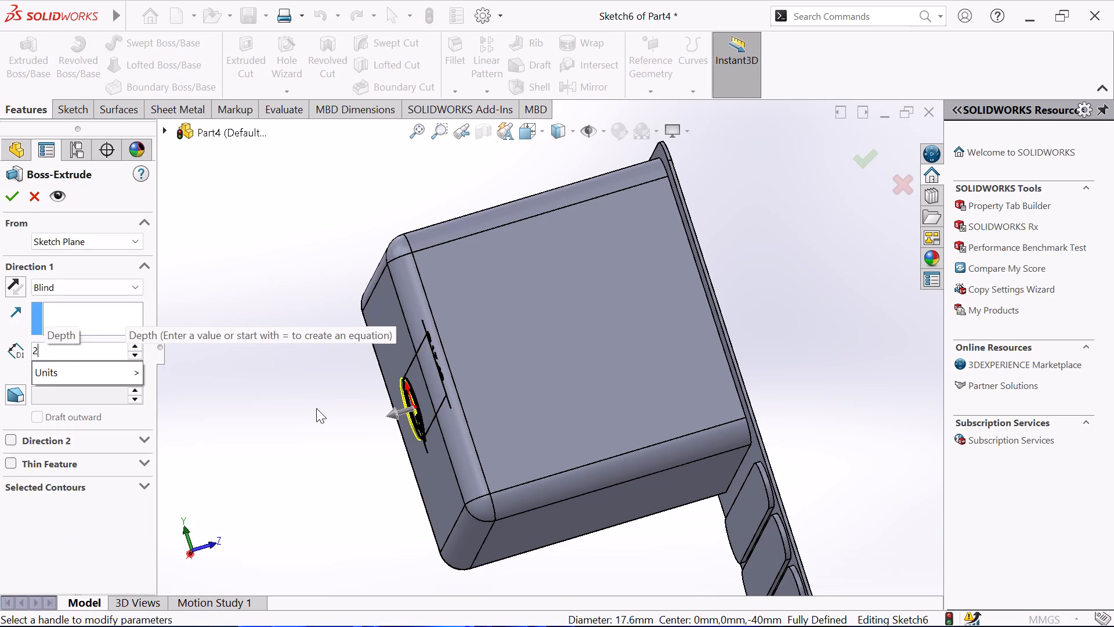
click(316, 408)
click(0, 182)
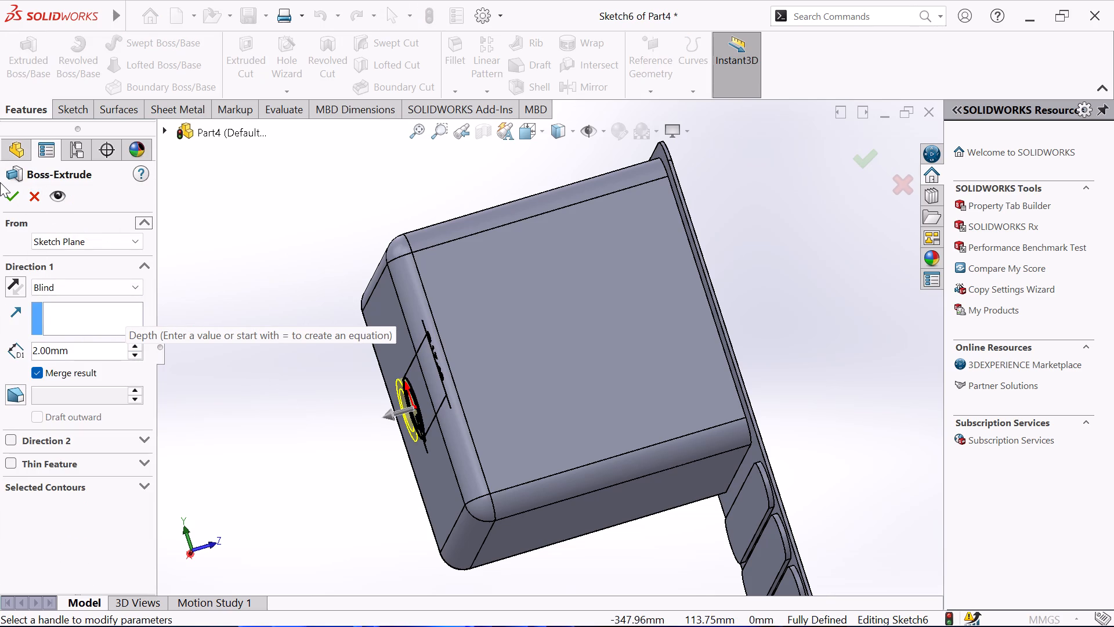
click(9, 187)
click(242, 297)
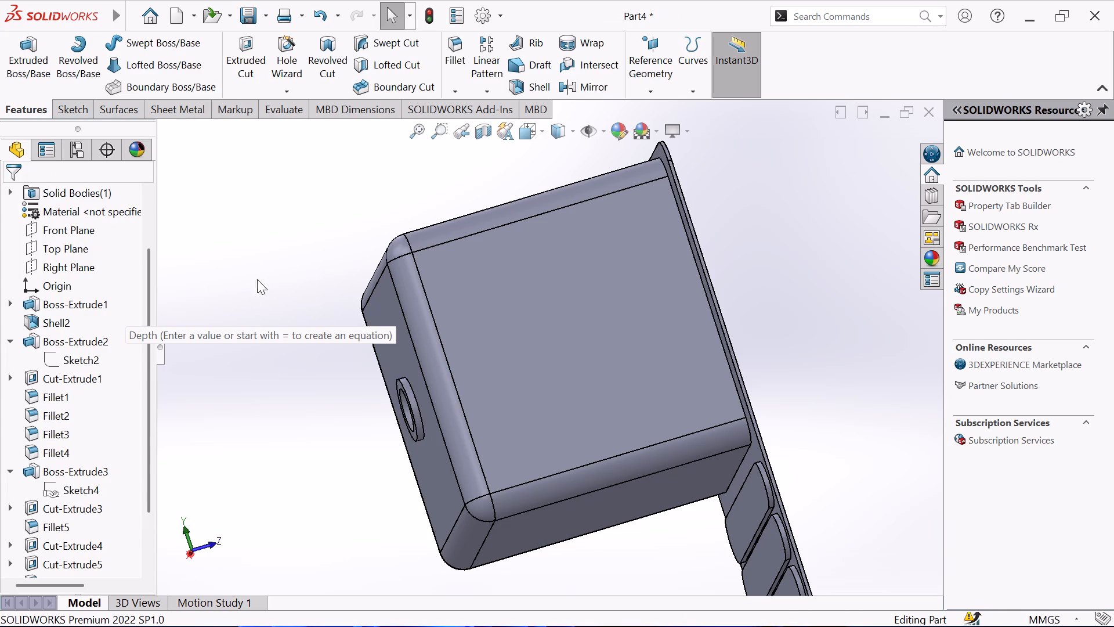
Sketch a circle of about 22.7 mm diameter centred on the origin on the box's inner floor face.
middle_drag(765, 348, 636, 369)
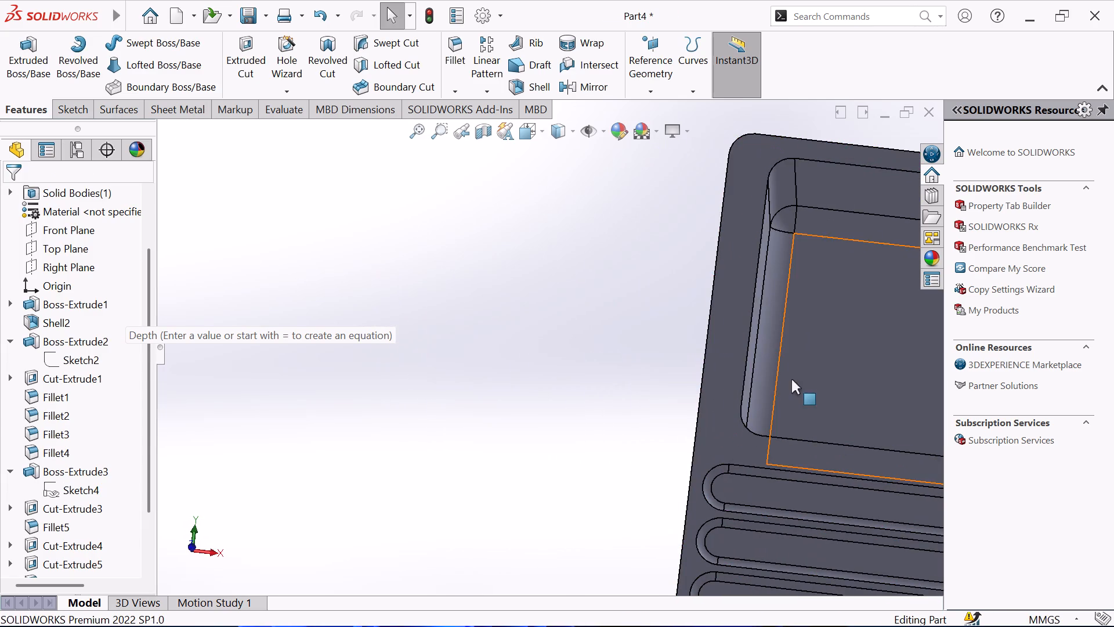
click(850, 351)
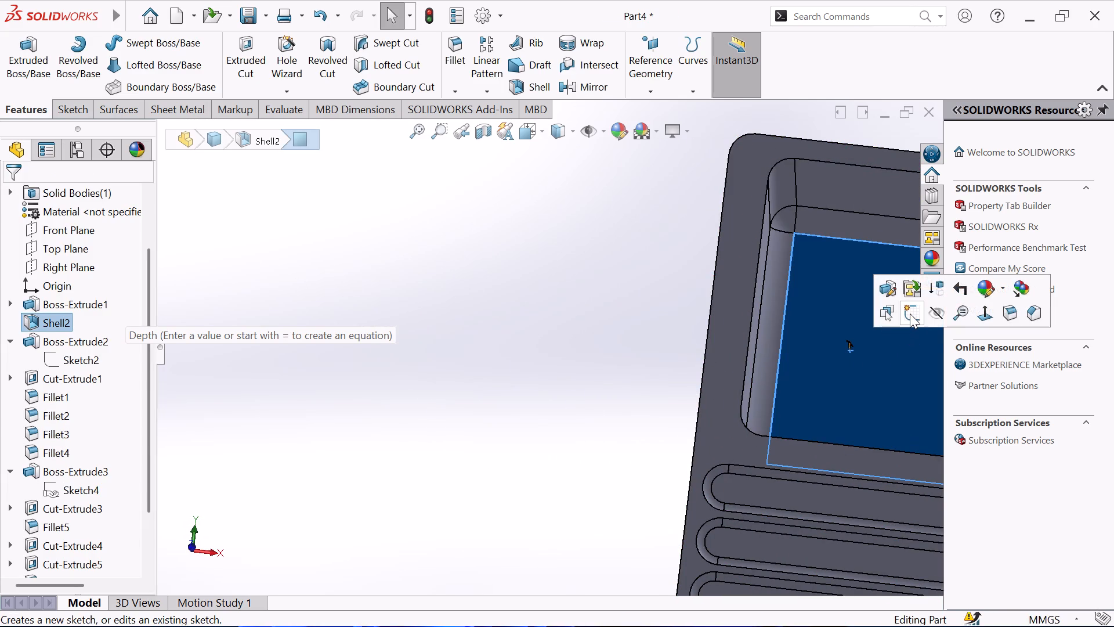
click(910, 313)
click(778, 286)
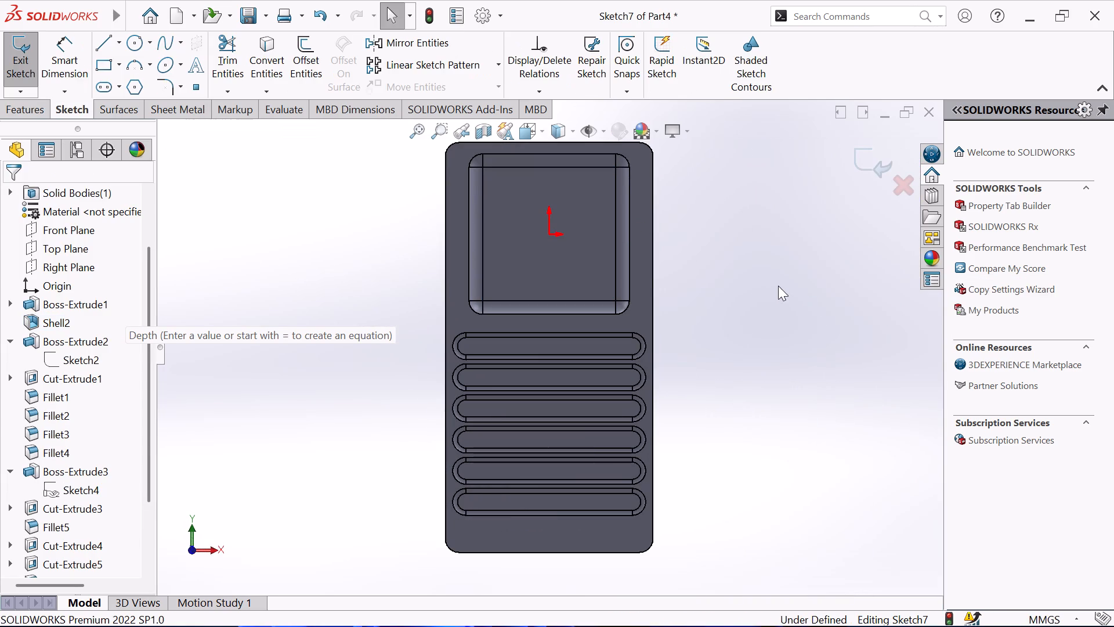
click(129, 38)
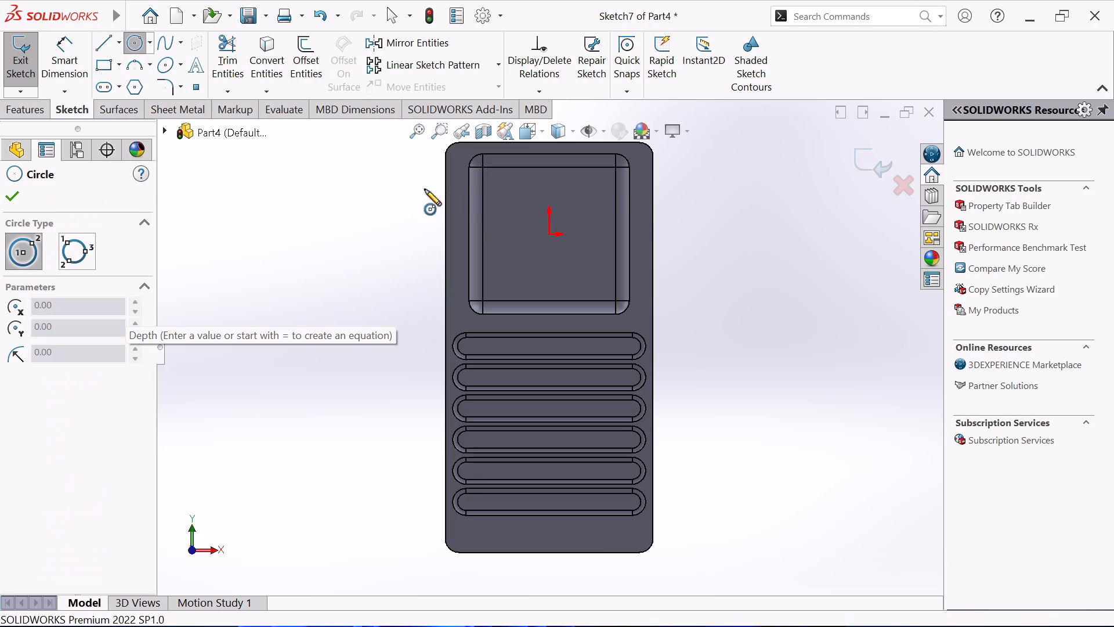
click(548, 234)
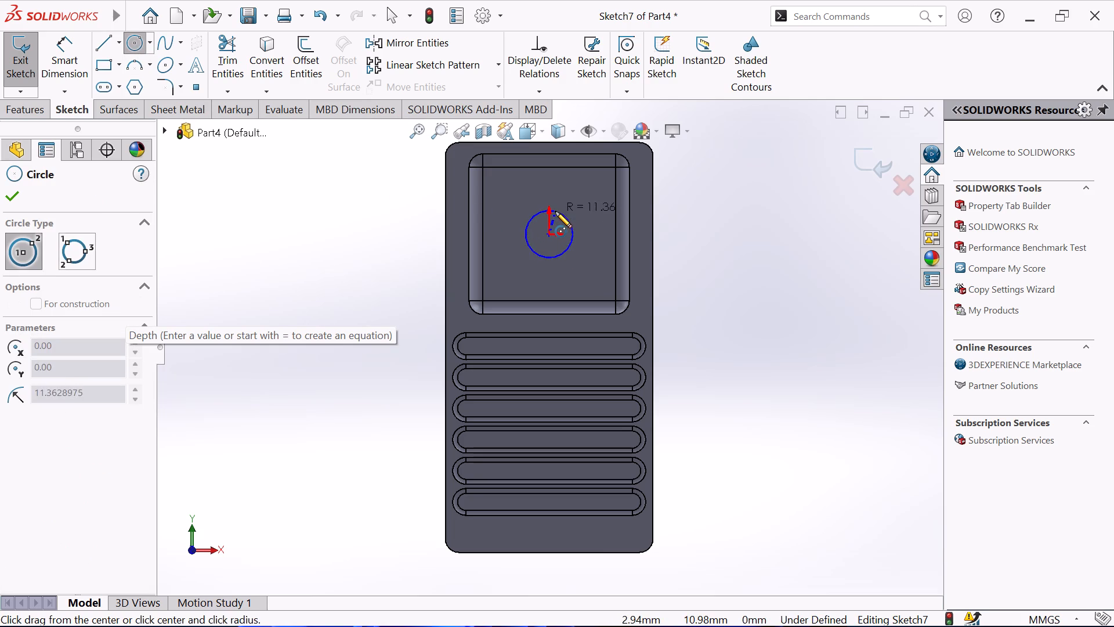
click(555, 211)
right_click(383, 198)
click(431, 214)
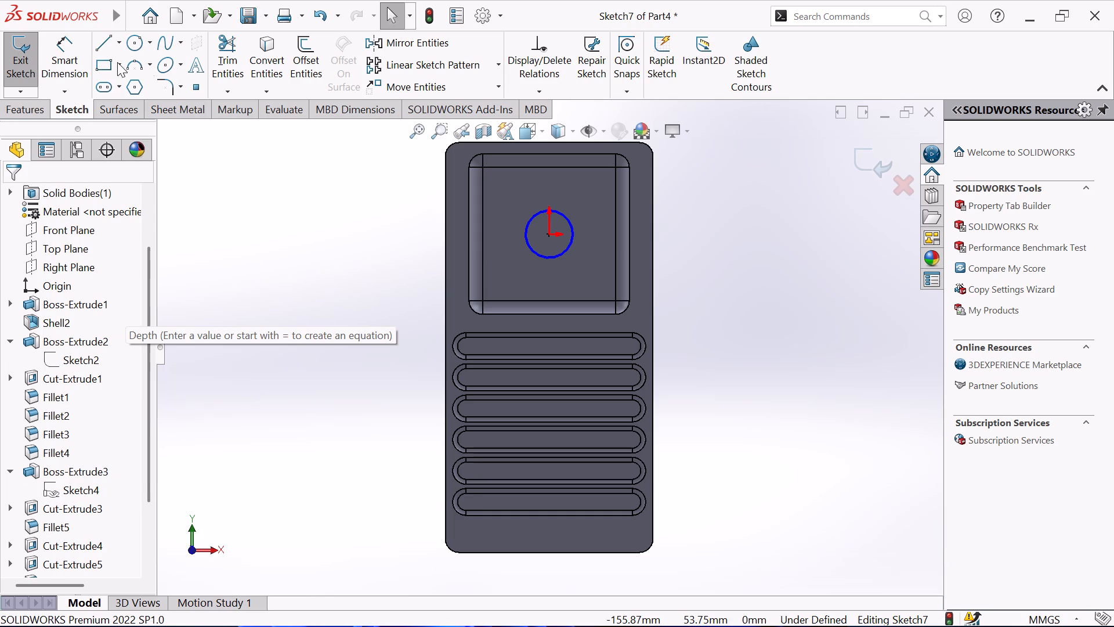
Dimension the circle on the box's inner floor to a 10 mm diameter.
click(70, 53)
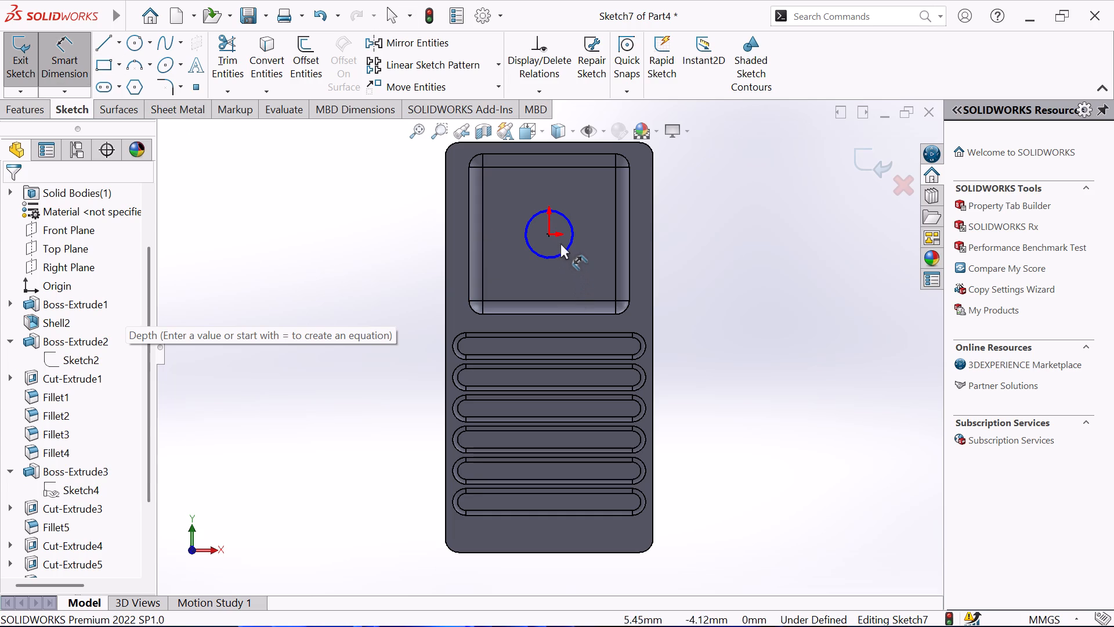
click(561, 255)
click(722, 241)
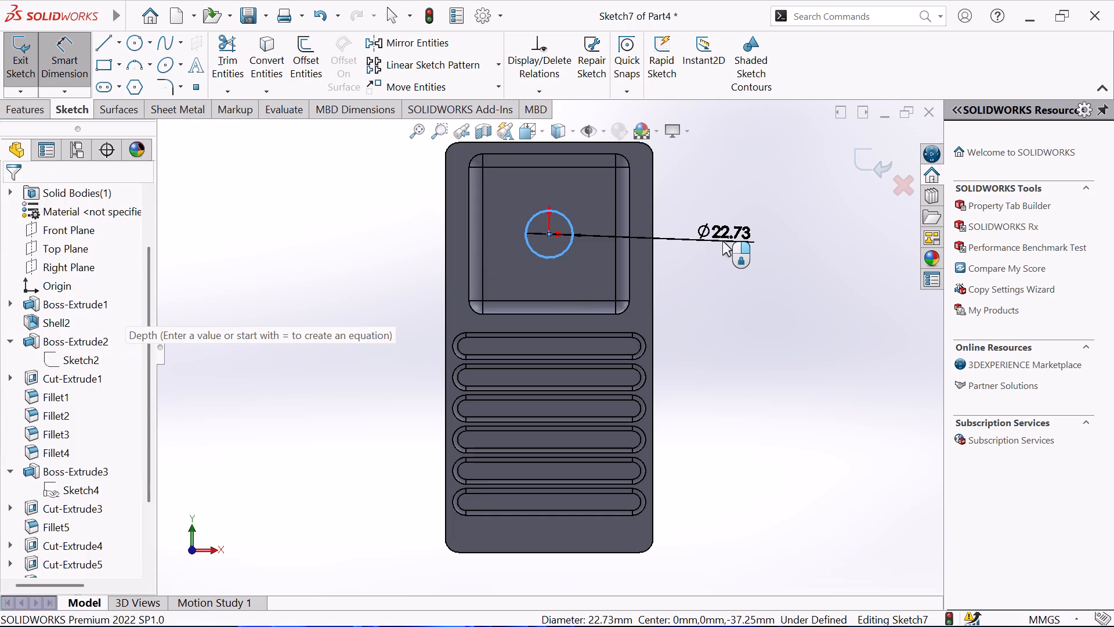
text(10)
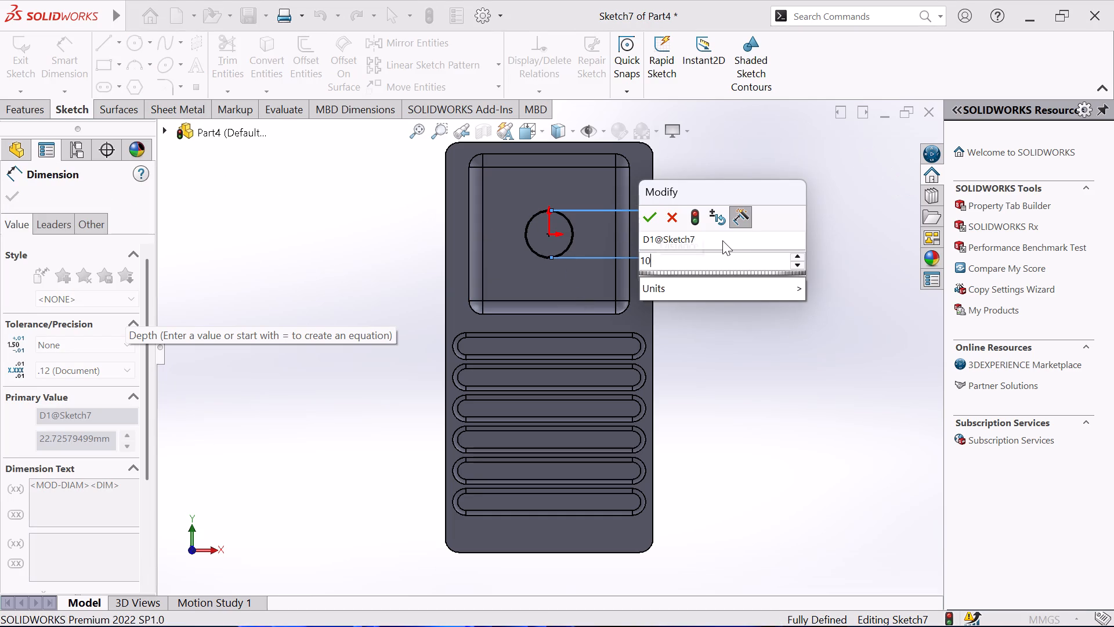
key(Return)
scroll(540, 198, down, 3)
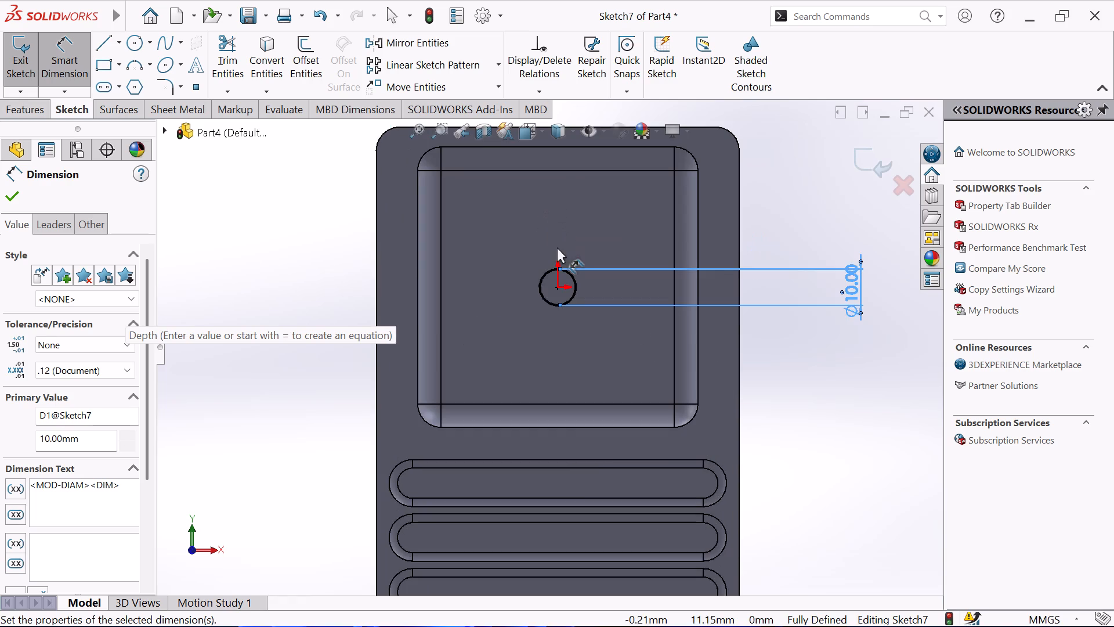
scroll(557, 247, down, 1)
right_click(220, 244)
click(281, 295)
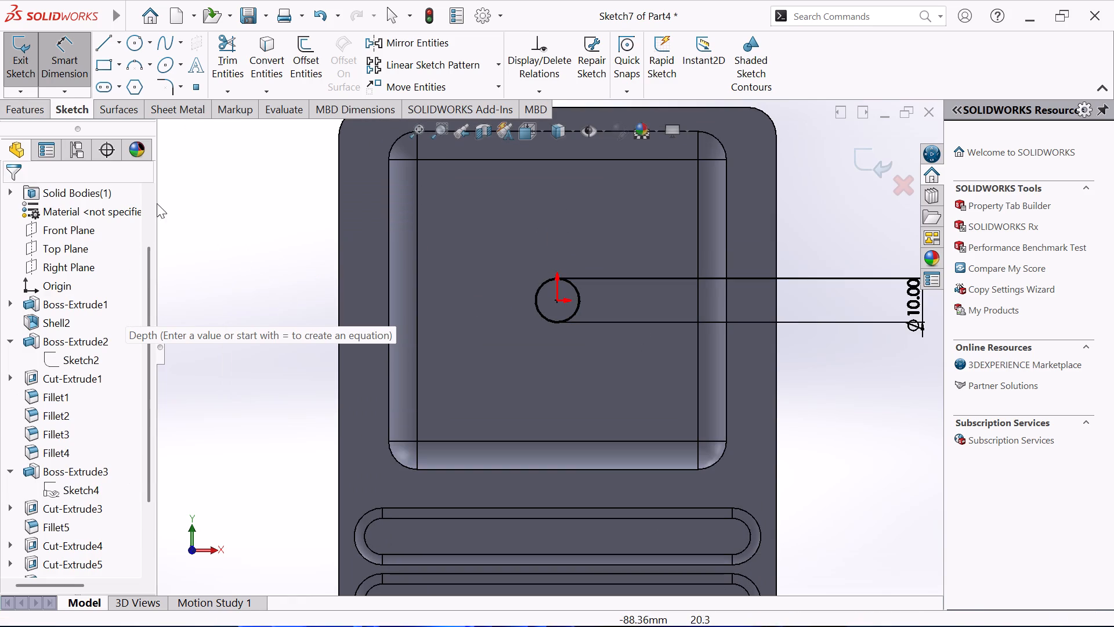
Cut-extrude the 10 mm circle through the box floor with a 12 mm blind depth and a 4-degree draft.
click(27, 106)
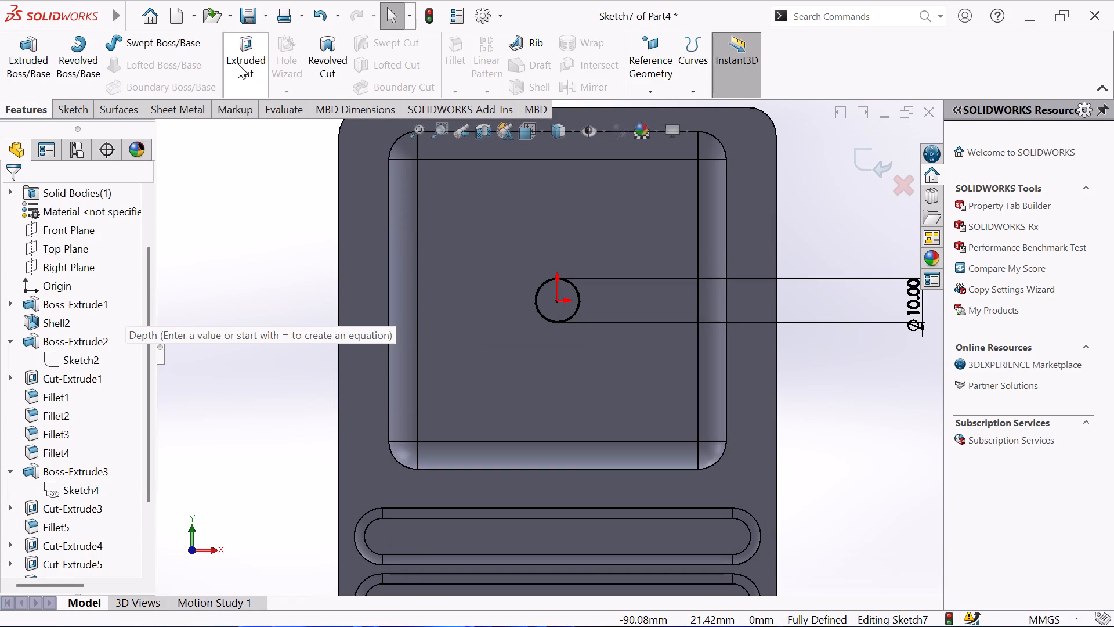
click(238, 64)
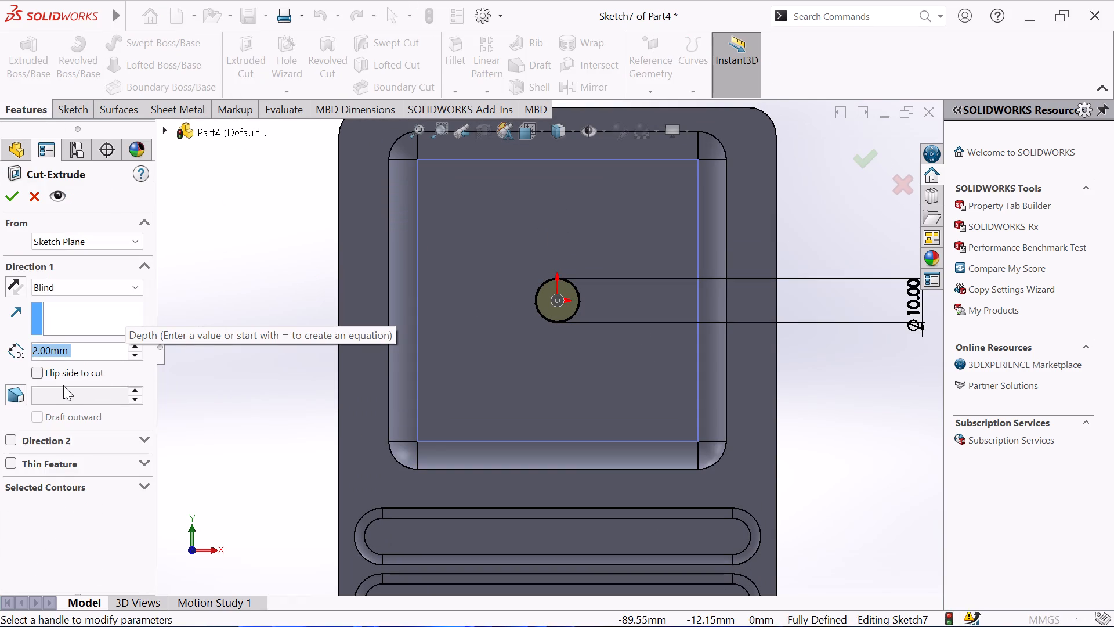
click(138, 348)
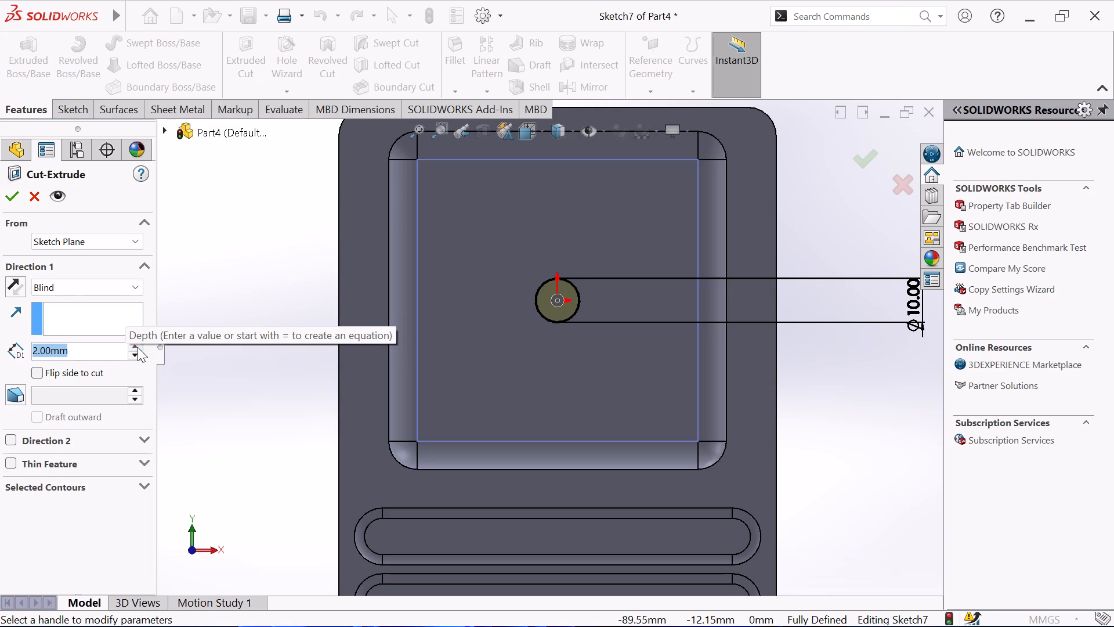
click(17, 397)
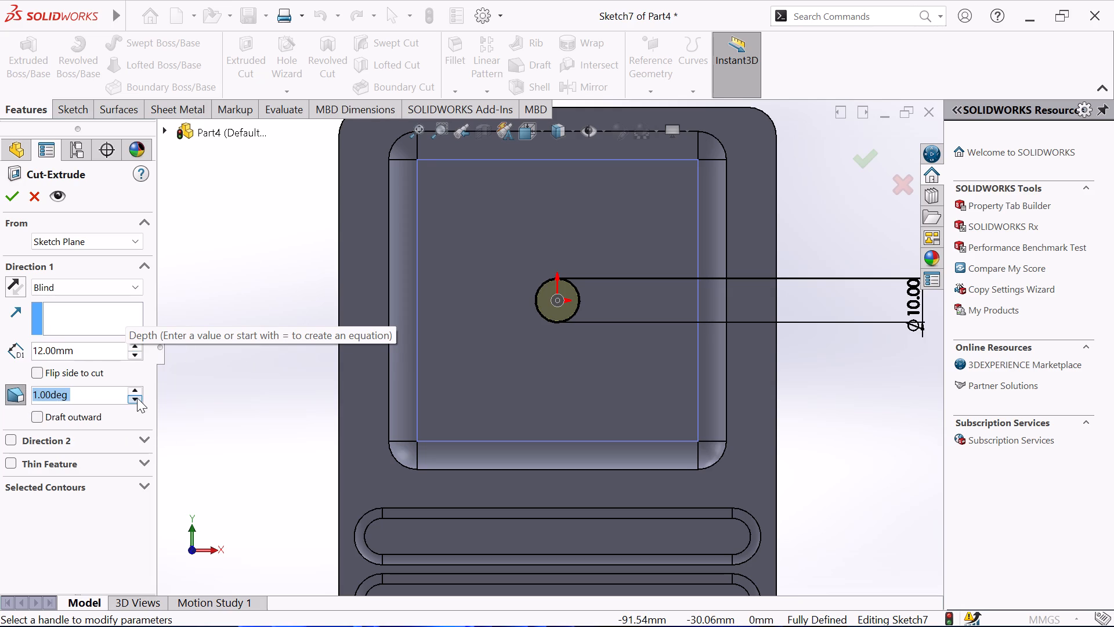
click(136, 392)
click(136, 392)
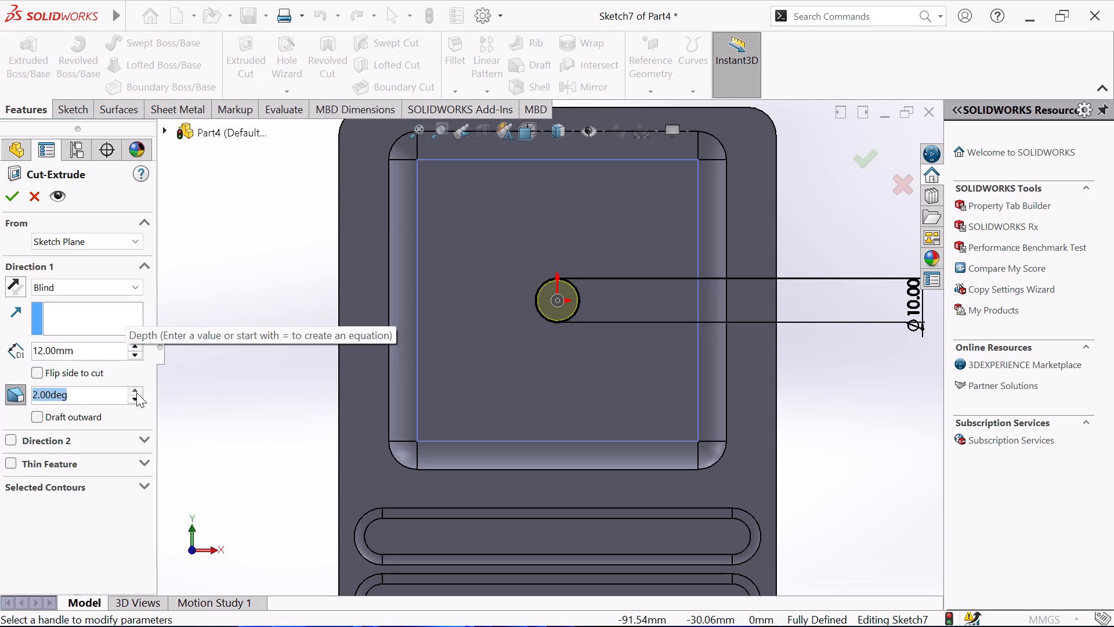
click(136, 392)
middle_drag(190, 397, 196, 397)
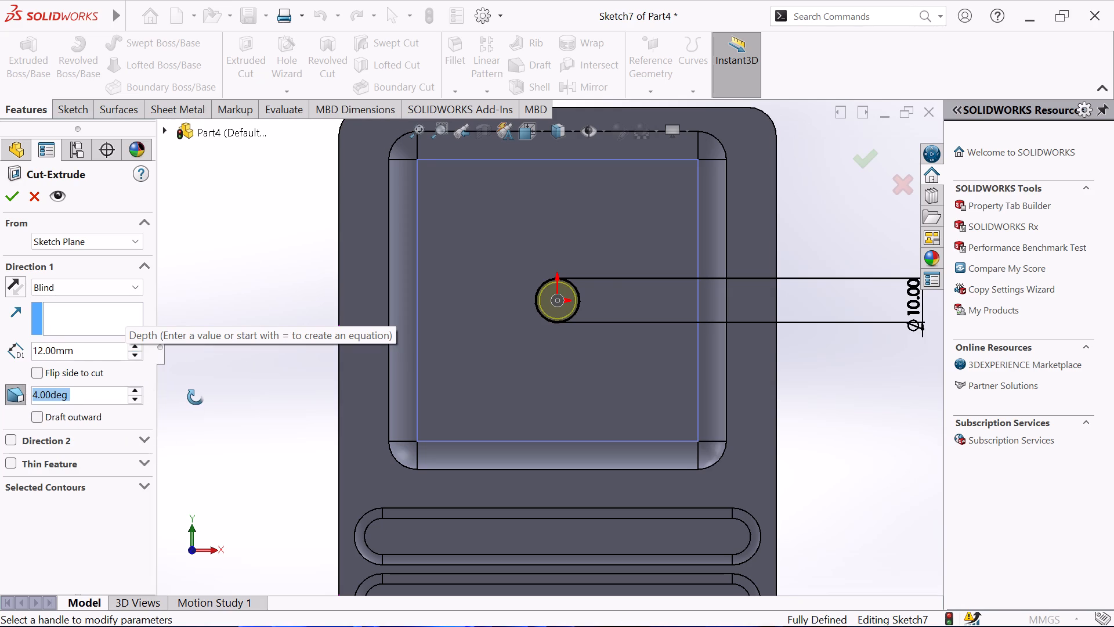
middle_drag(196, 397, 209, 409)
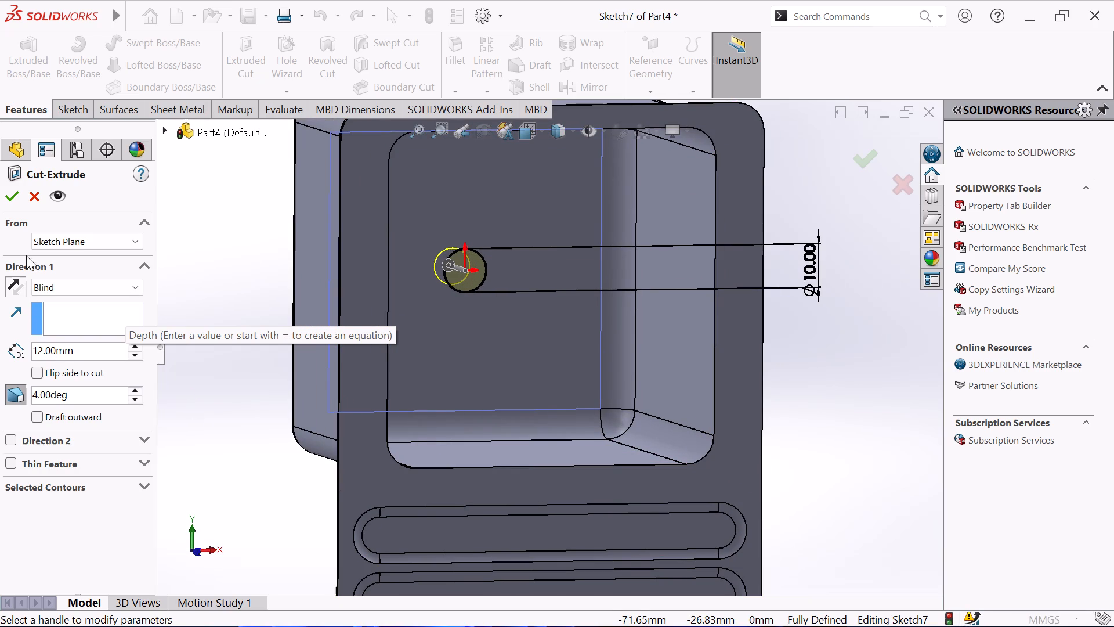
click(15, 199)
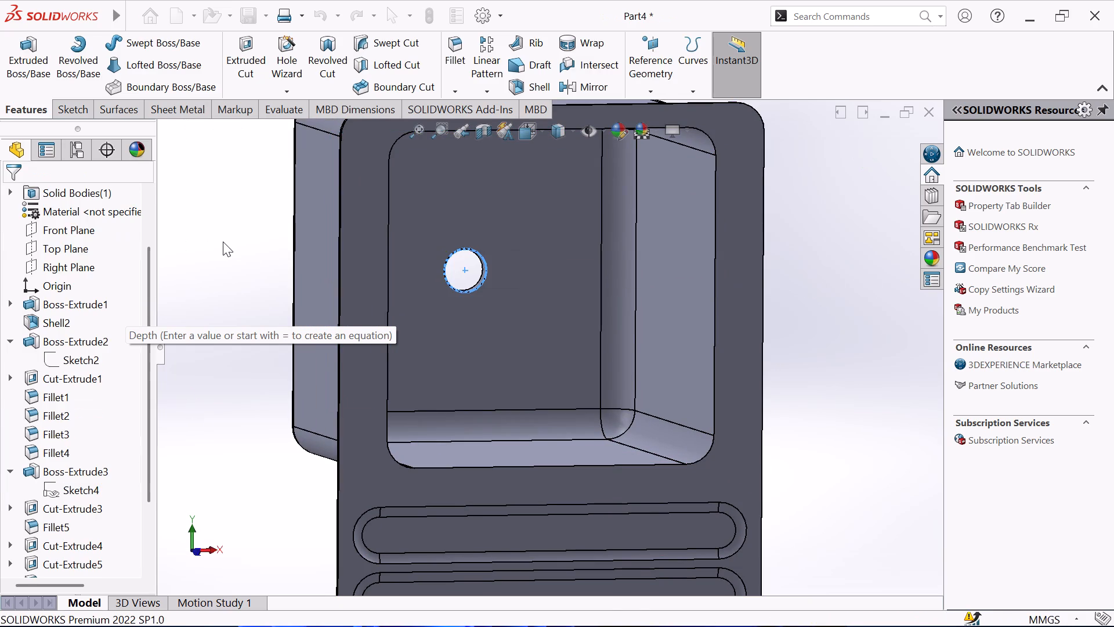
click(226, 242)
Fillet the hole's upper edge on the inner floor with a 6.50 mm radius.
middle_drag(225, 230, 221, 160)
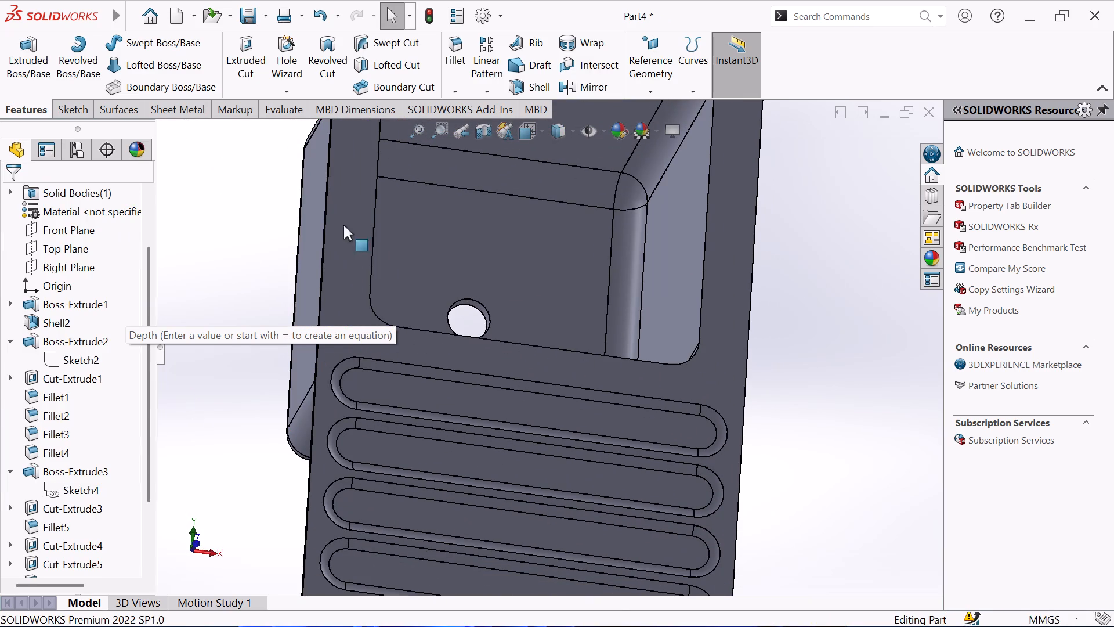
scroll(460, 251, down, 3)
click(522, 371)
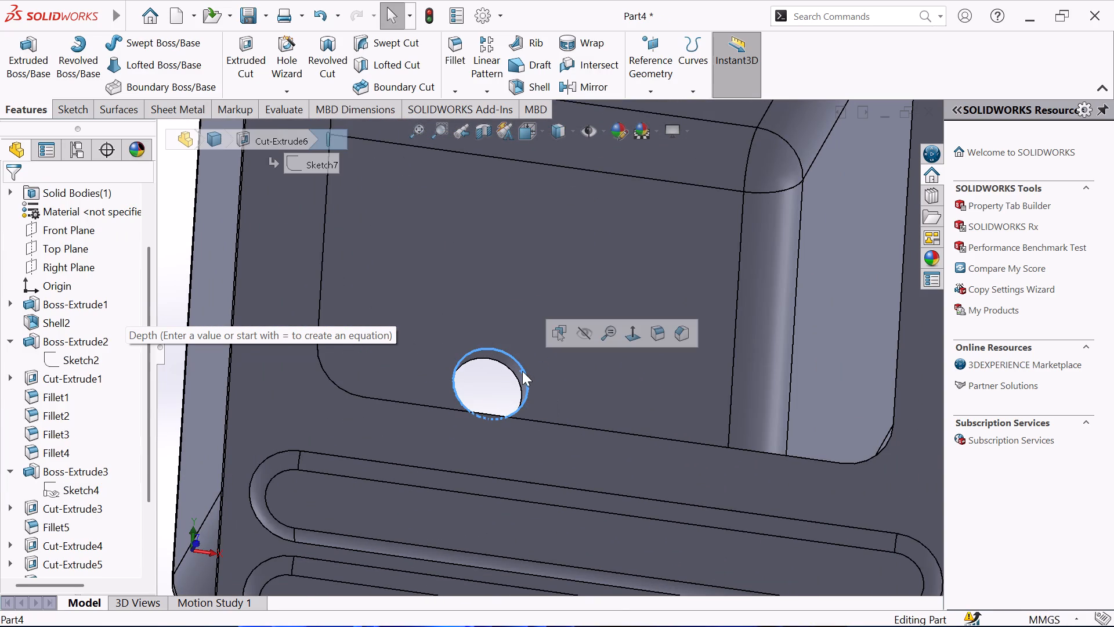
click(447, 58)
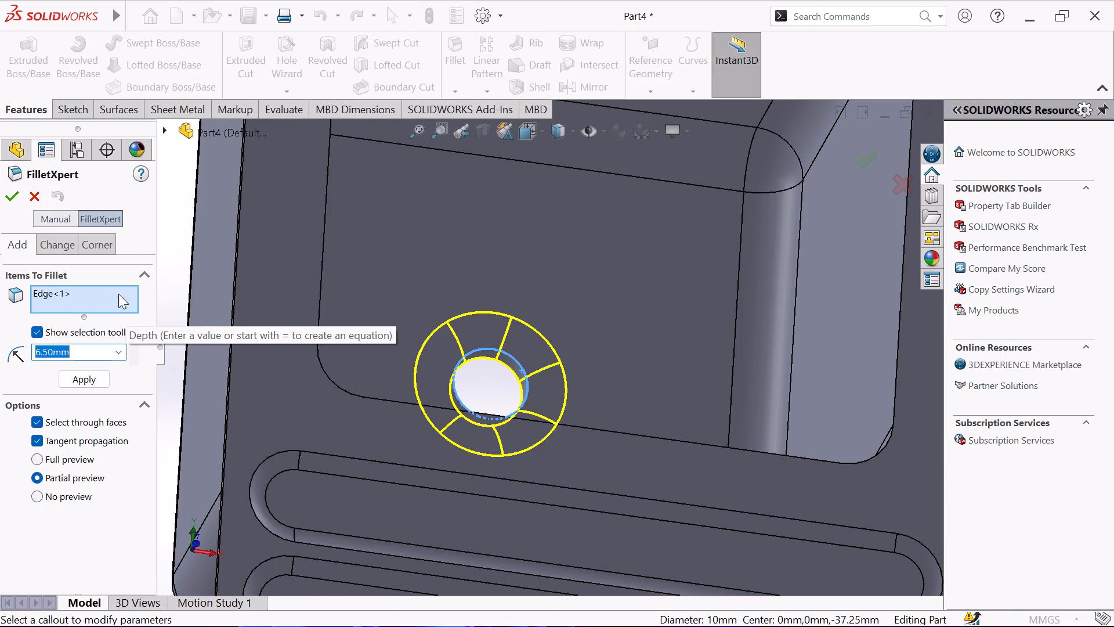
click(13, 194)
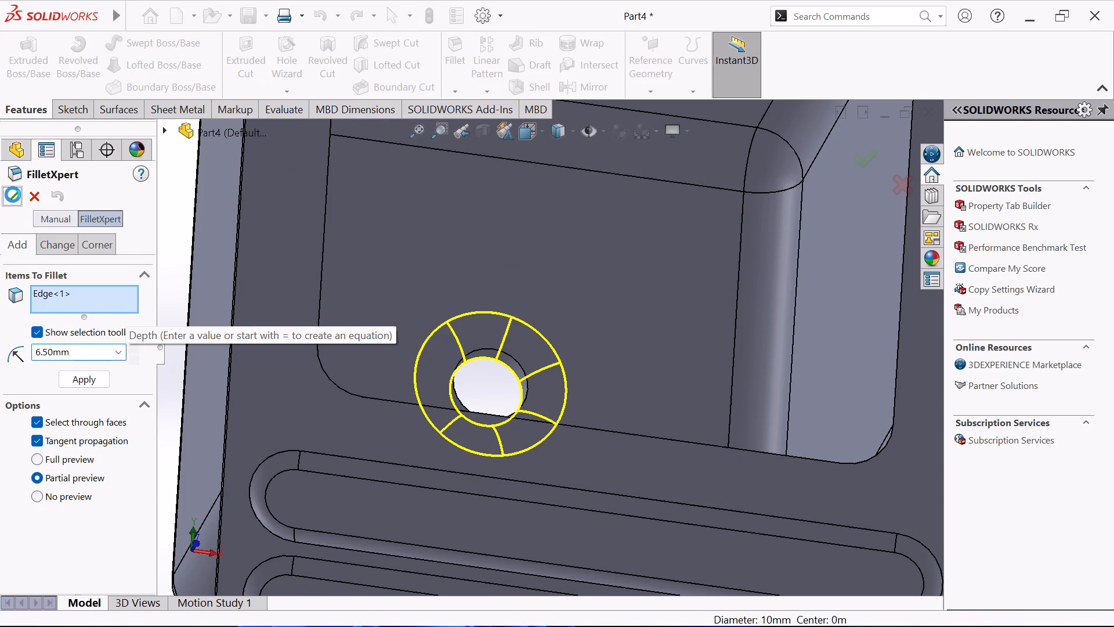
Examine the filleted floor hole from inside the box and the ring around it from the underside.
scroll(372, 319, up, 2)
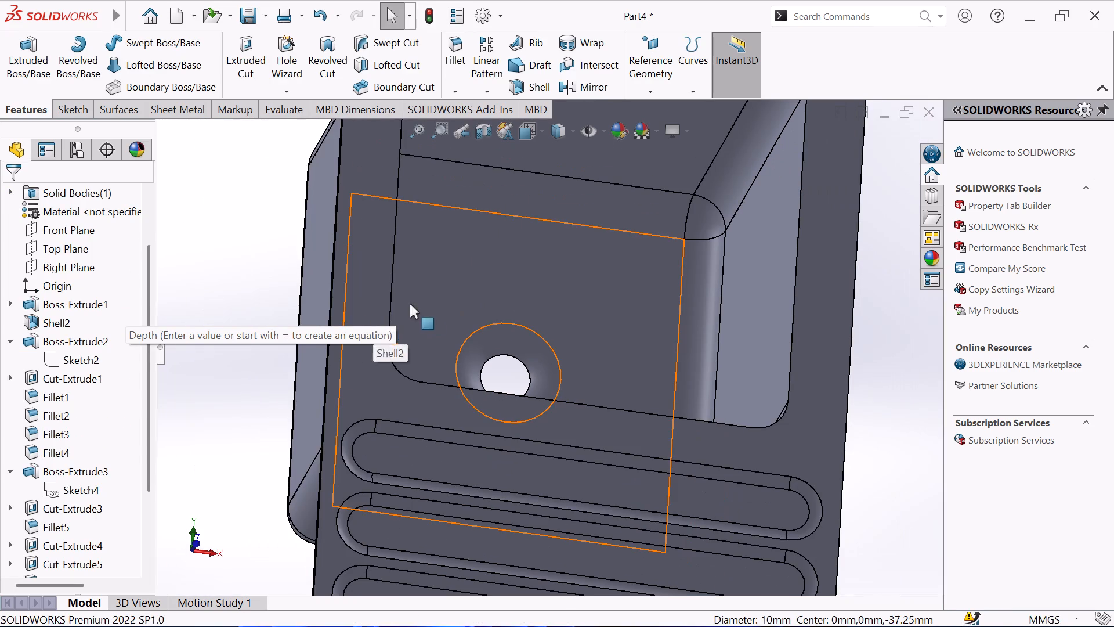
middle_drag(243, 247, 223, 290)
middle_drag(223, 290, 227, 290)
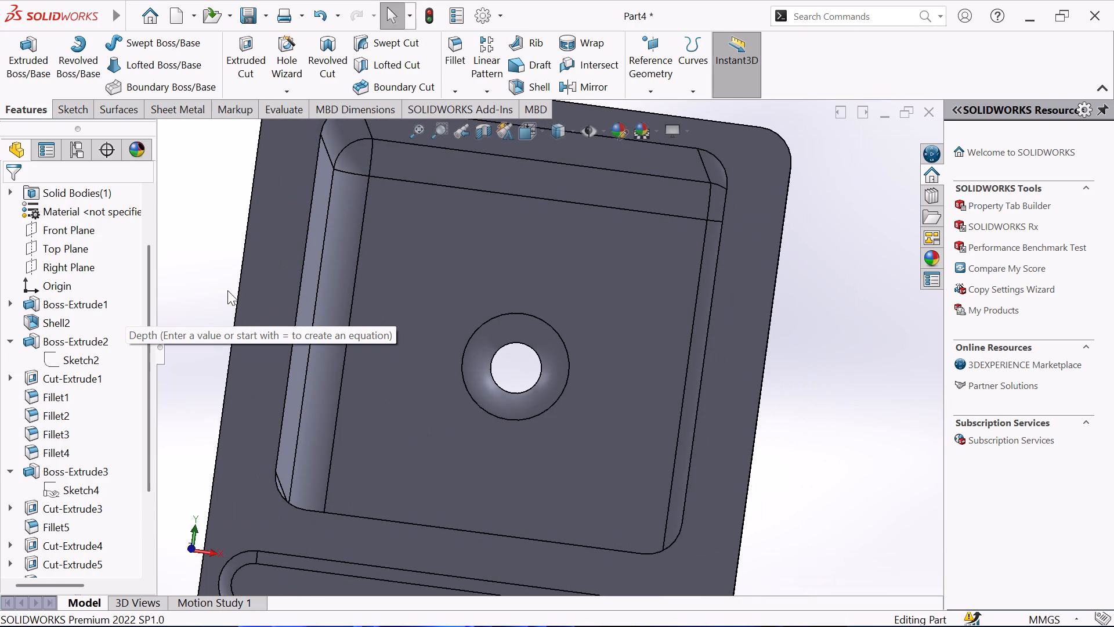
middle_drag(227, 290, 258, 276)
scroll(260, 277, up, 3)
middle_drag(261, 277, 361, 298)
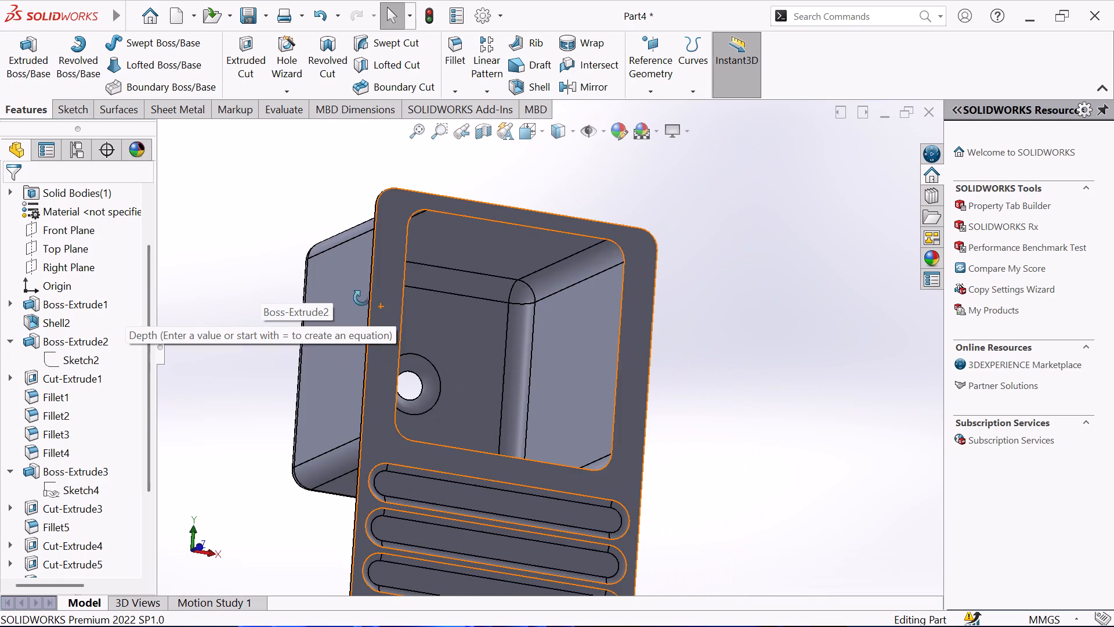
middle_drag(361, 298, 455, 274)
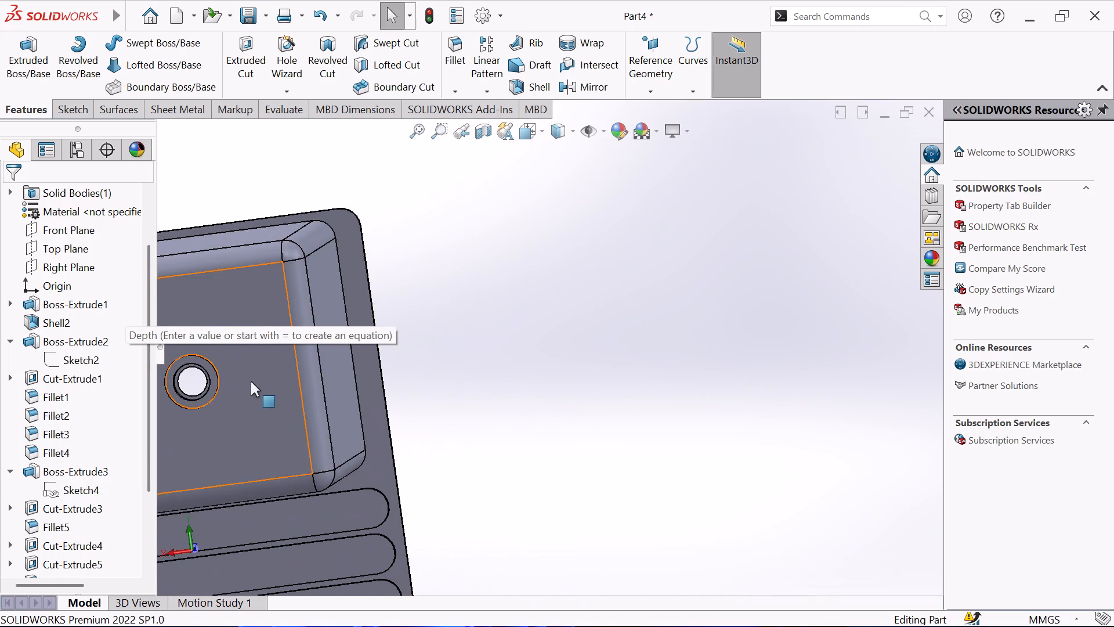
scroll(232, 381, down, 9)
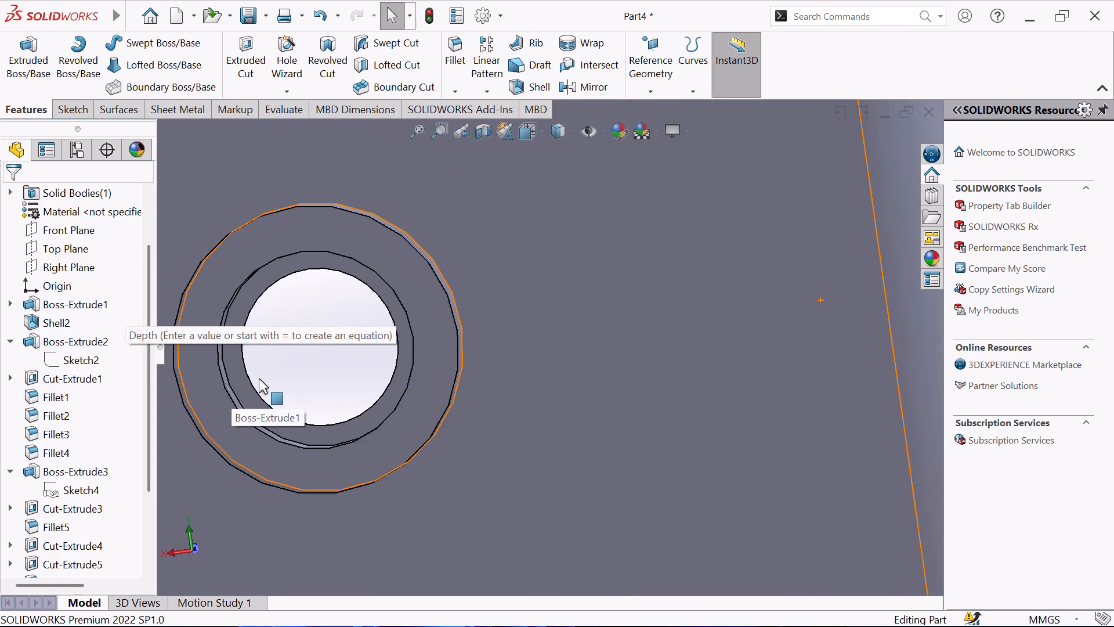
scroll(259, 379, down, 2)
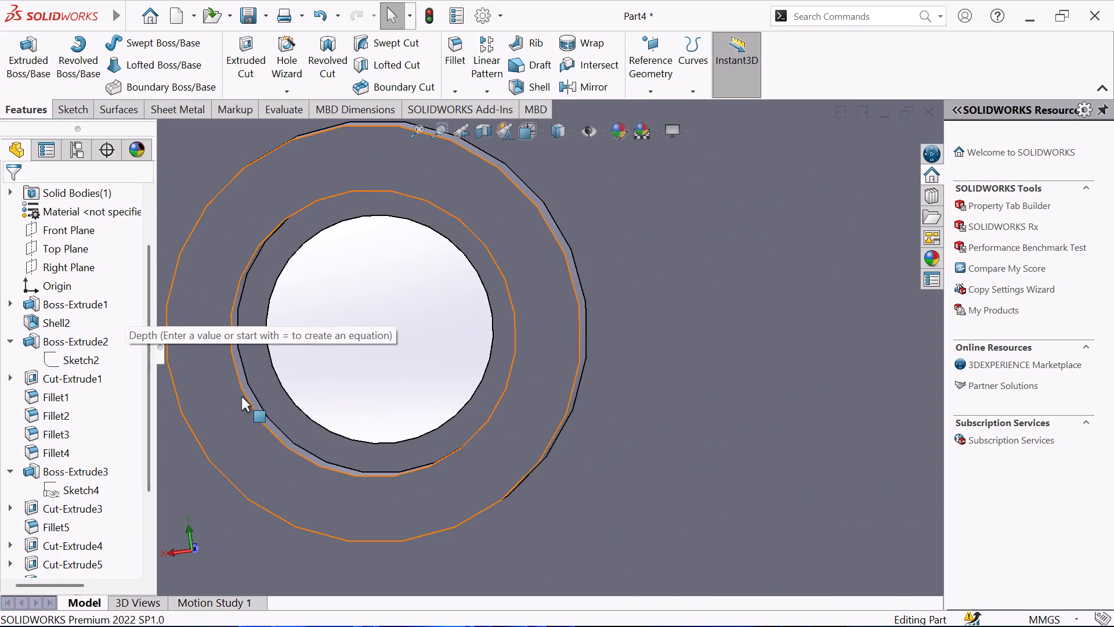
middle_drag(260, 386, 227, 462)
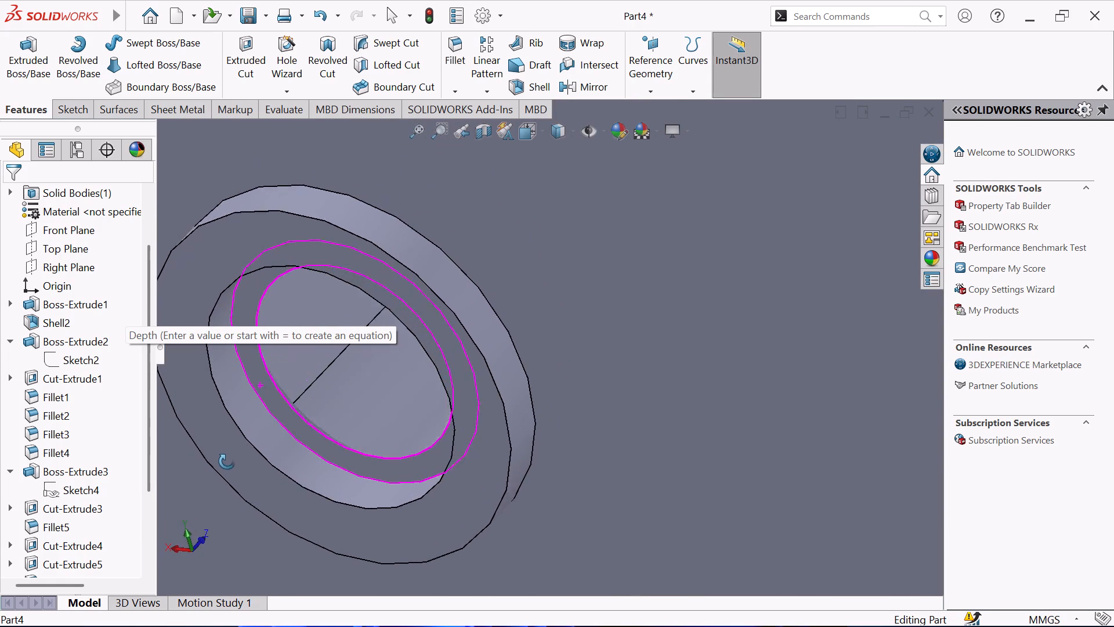
middle_drag(227, 462, 208, 476)
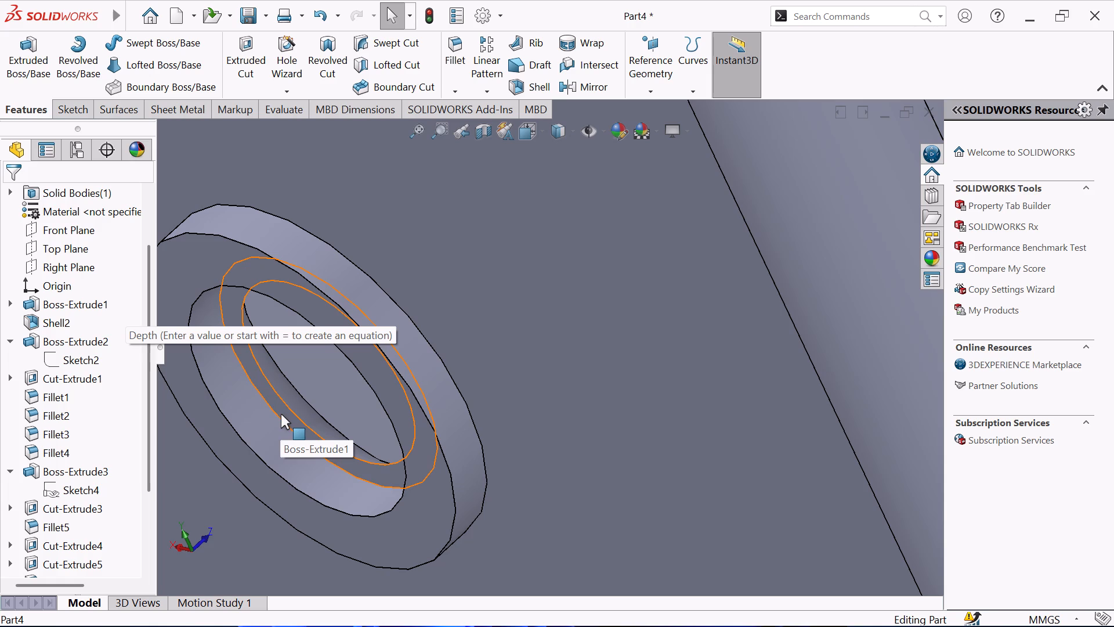
Start a sketch on the bottom face inside the ring and convert its outer boundary and the hole edge into sketch circles.
click(281, 413)
click(347, 377)
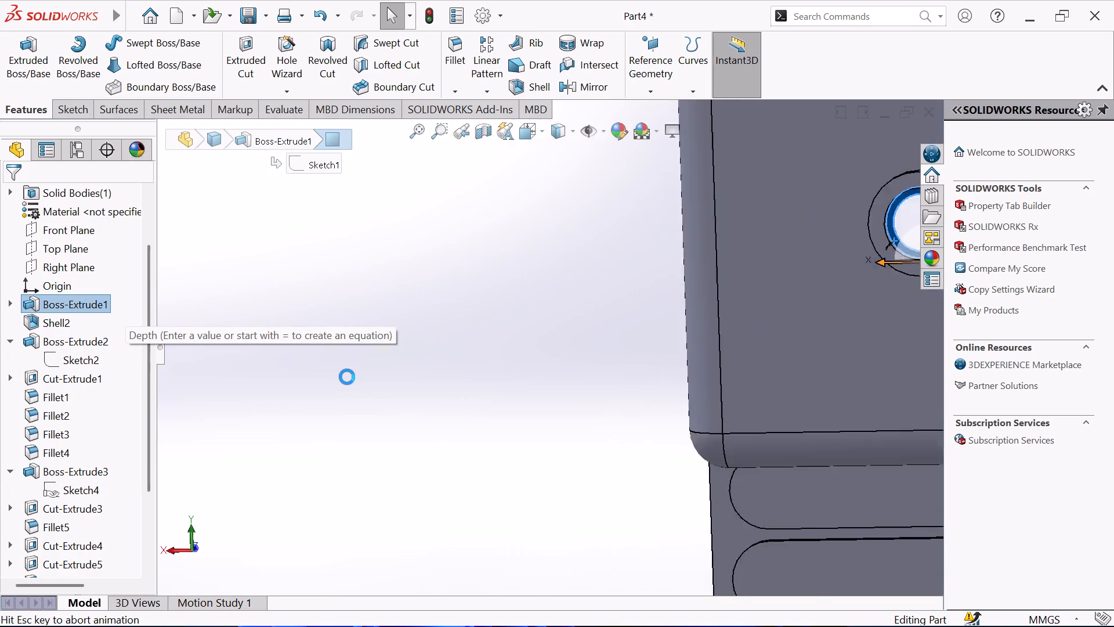
scroll(569, 276, down, 4)
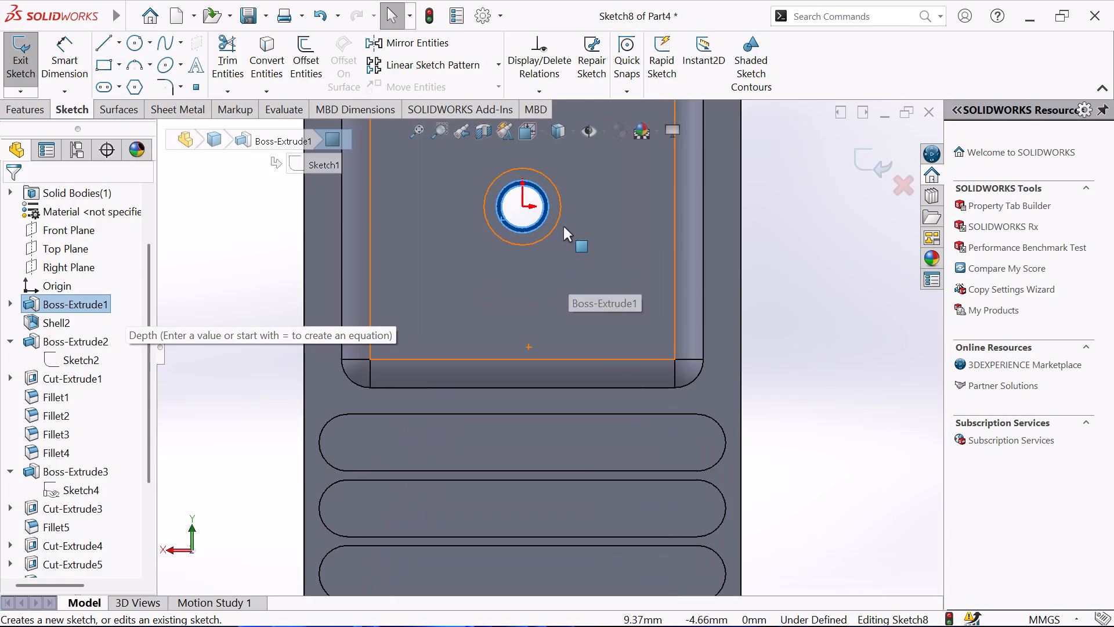
scroll(563, 225, down, 3)
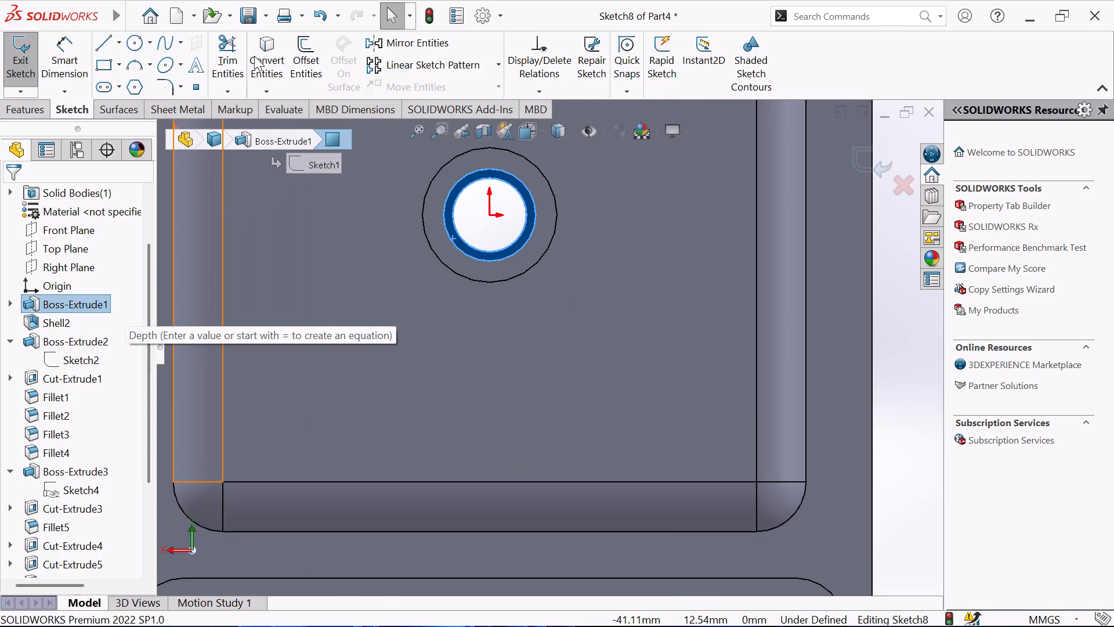
click(264, 55)
scroll(495, 195, down, 3)
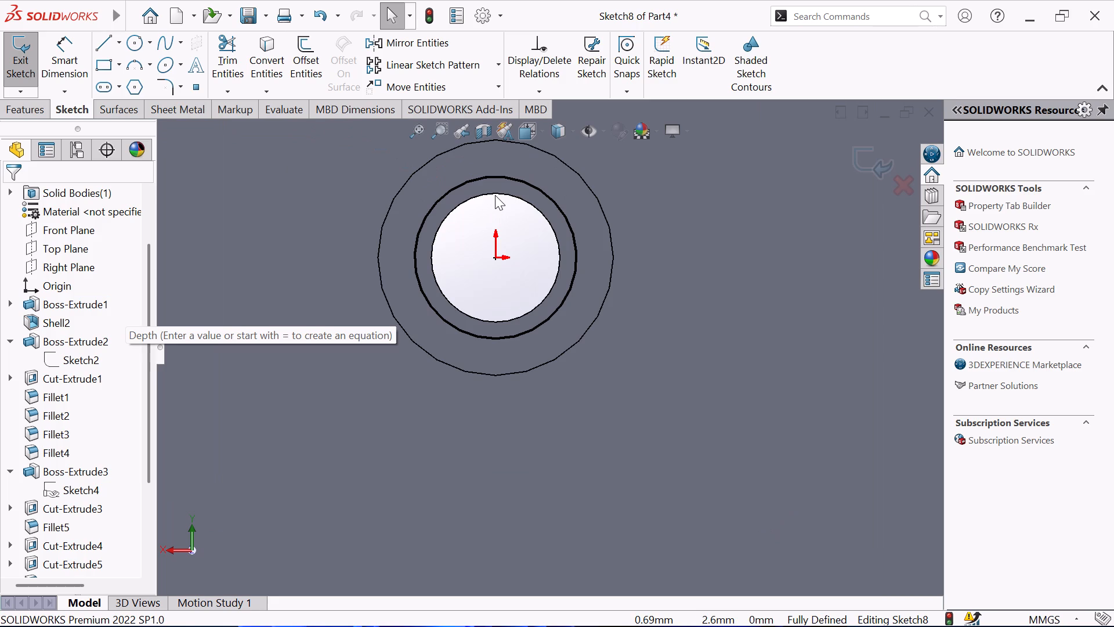
click(500, 193)
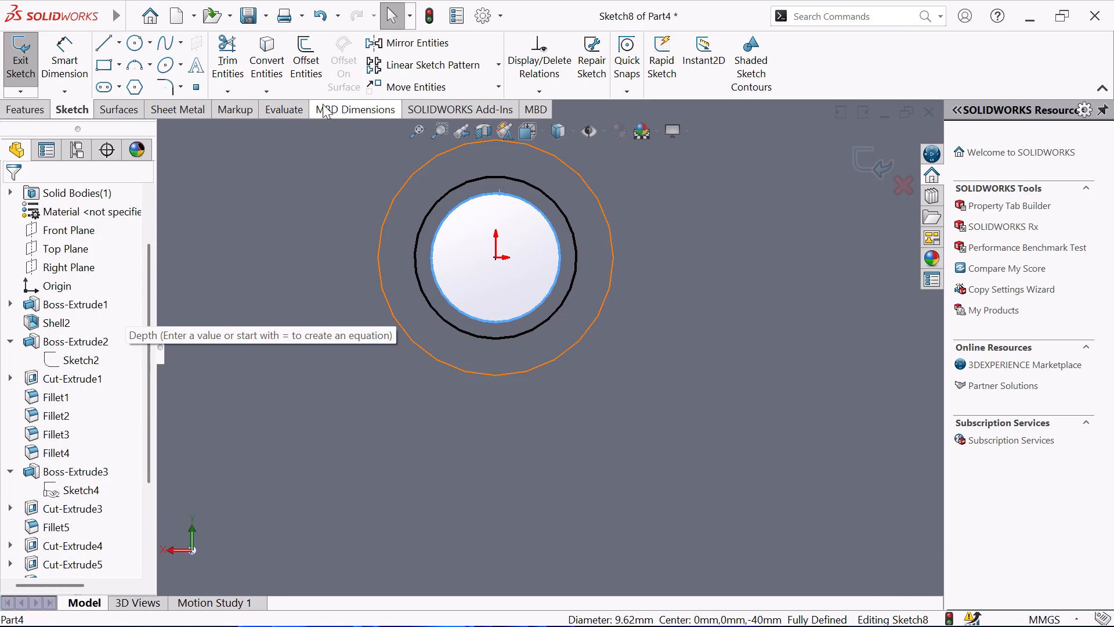
click(280, 61)
scroll(347, 205, up, 2)
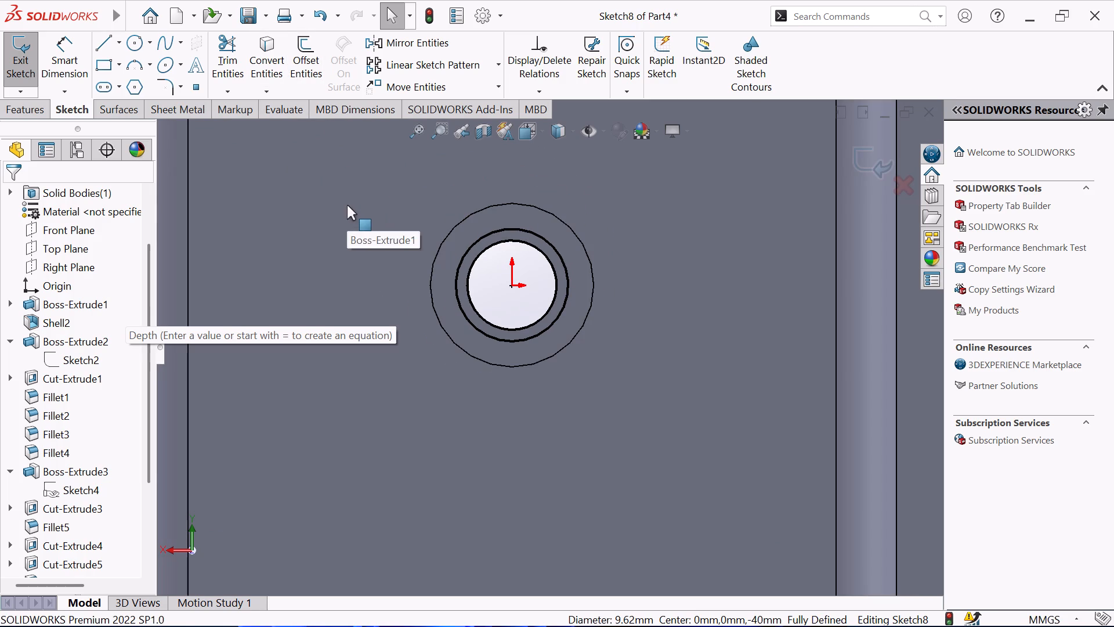
Cut-extrude the converted circle profile into the box floor with a 12 mm blind depth.
click(8, 103)
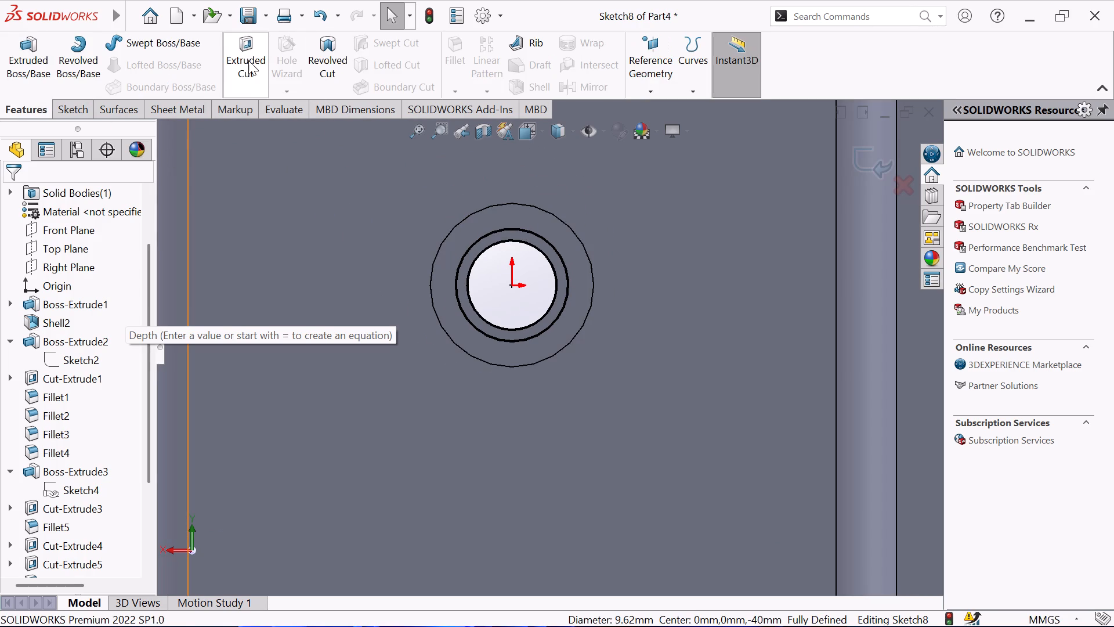
click(247, 60)
scroll(426, 201, up, 6)
middle_drag(494, 167, 450, 240)
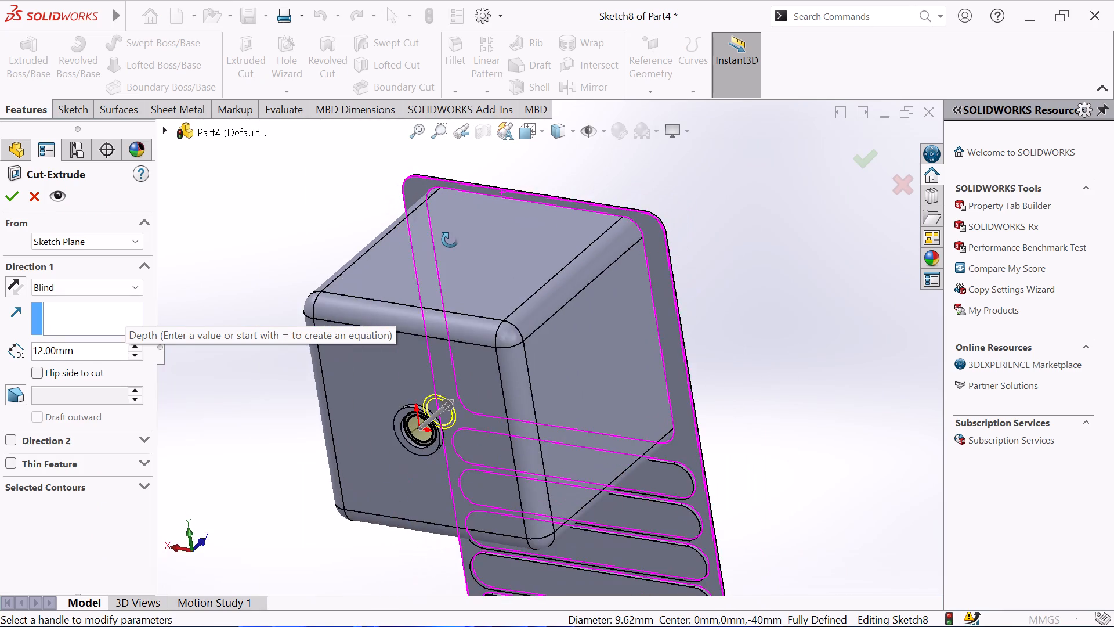
middle_drag(450, 240, 310, 354)
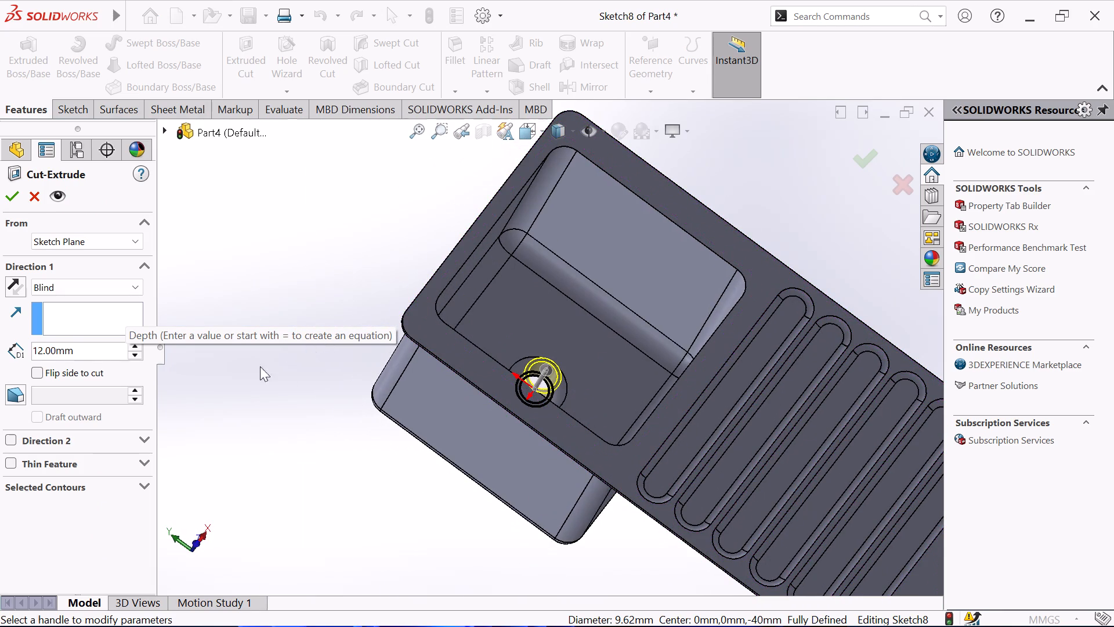
click(12, 201)
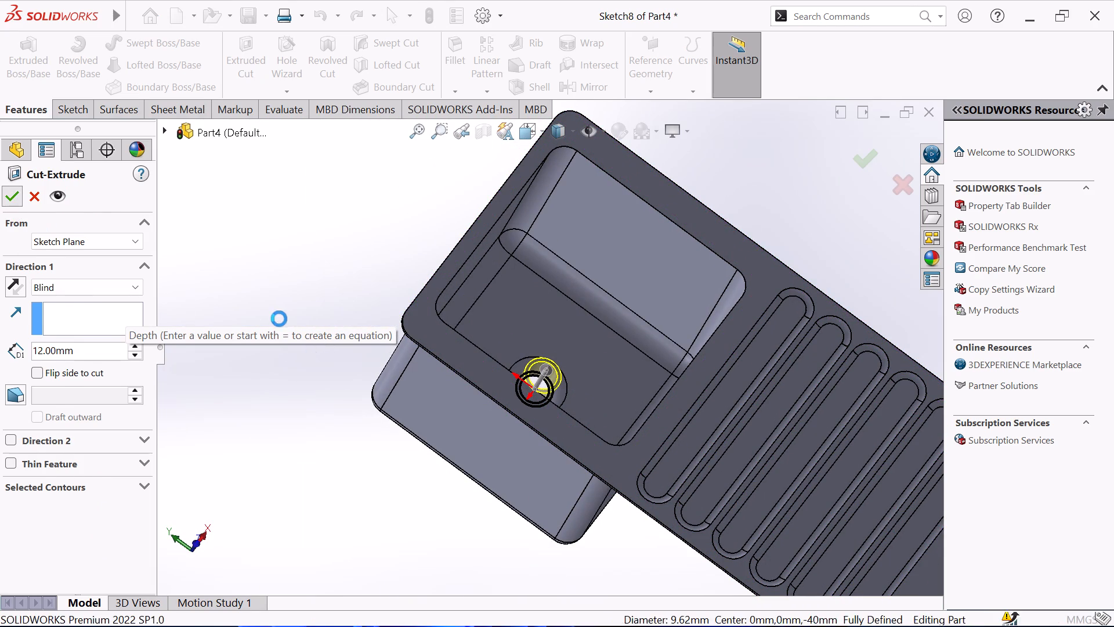
Examine the cut drain hole from inside the box and the ring and slot recesses from the underside.
click(282, 308)
middle_drag(286, 309, 267, 365)
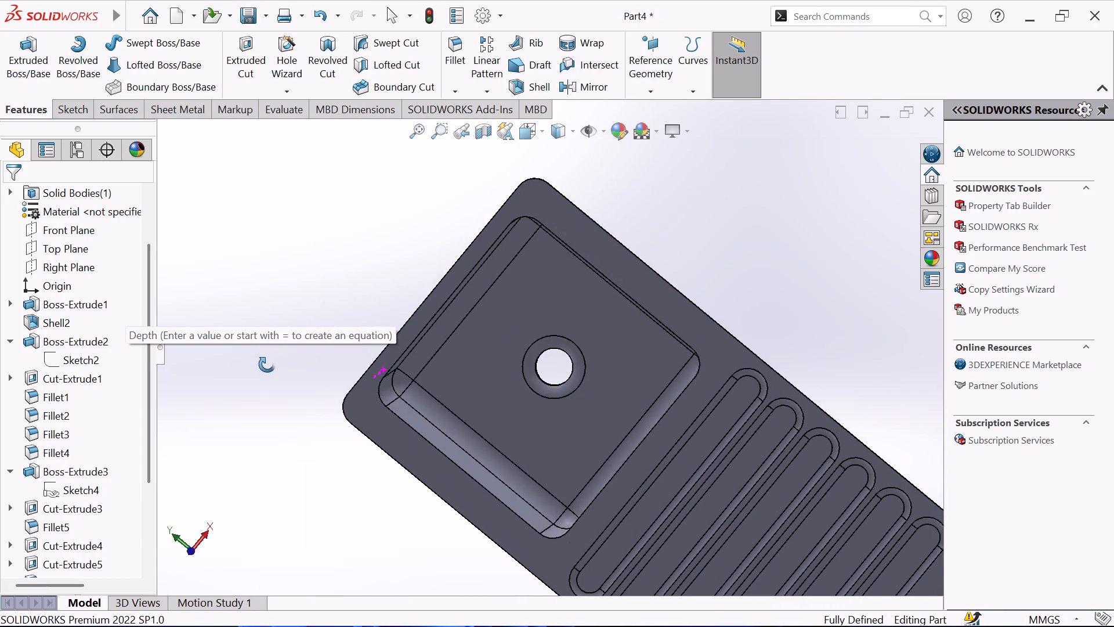
middle_drag(267, 365, 482, 125)
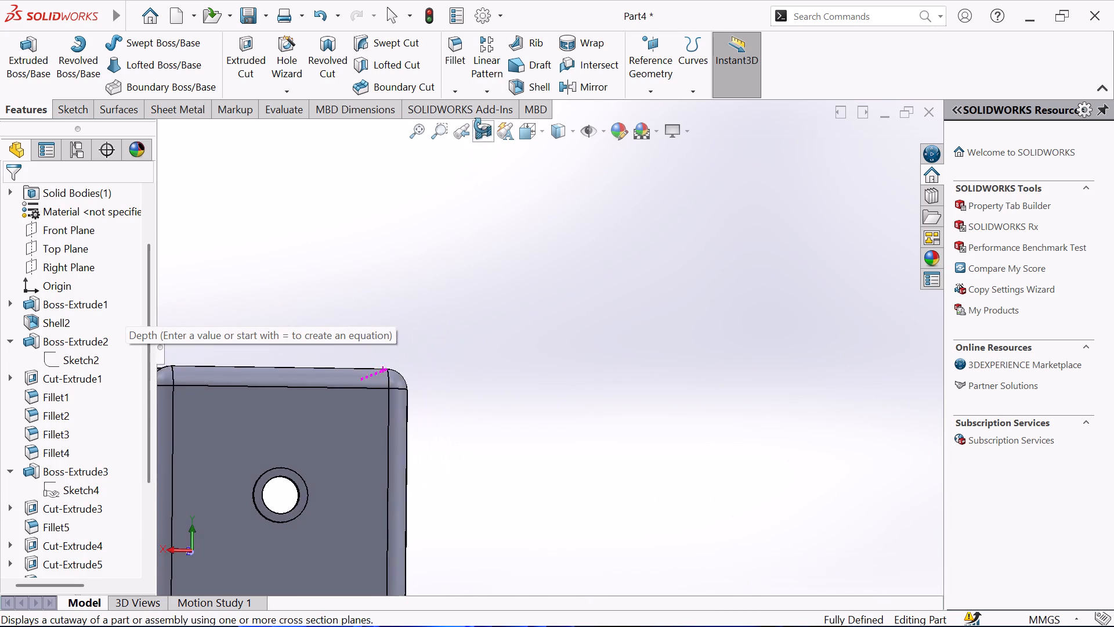
middle_drag(482, 125, 303, 415)
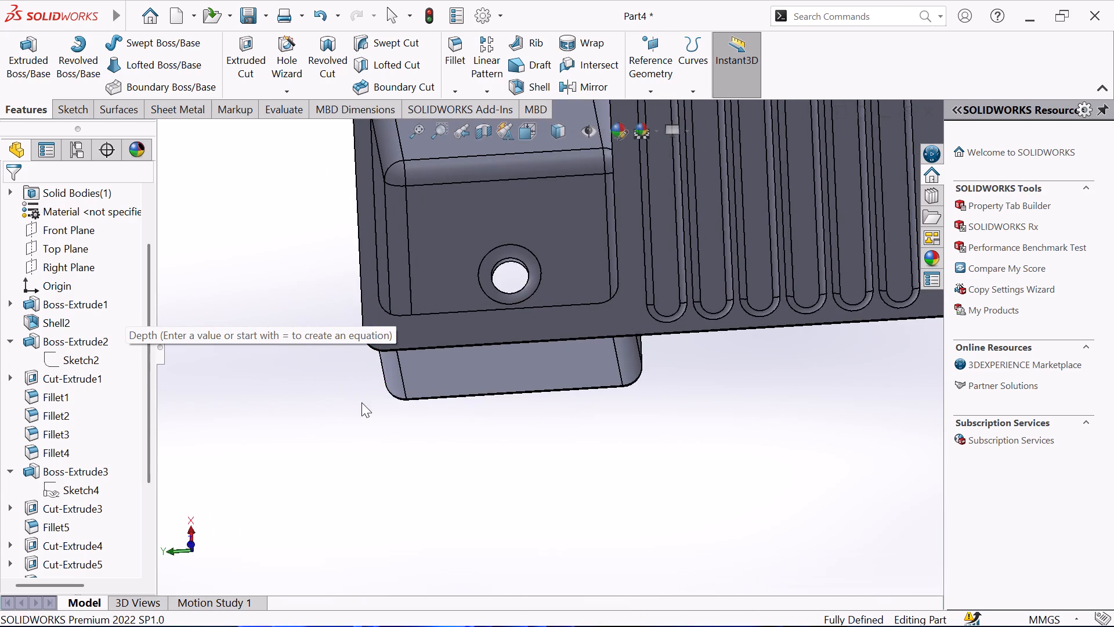
scroll(484, 309, up, 2)
middle_drag(515, 283, 549, 224)
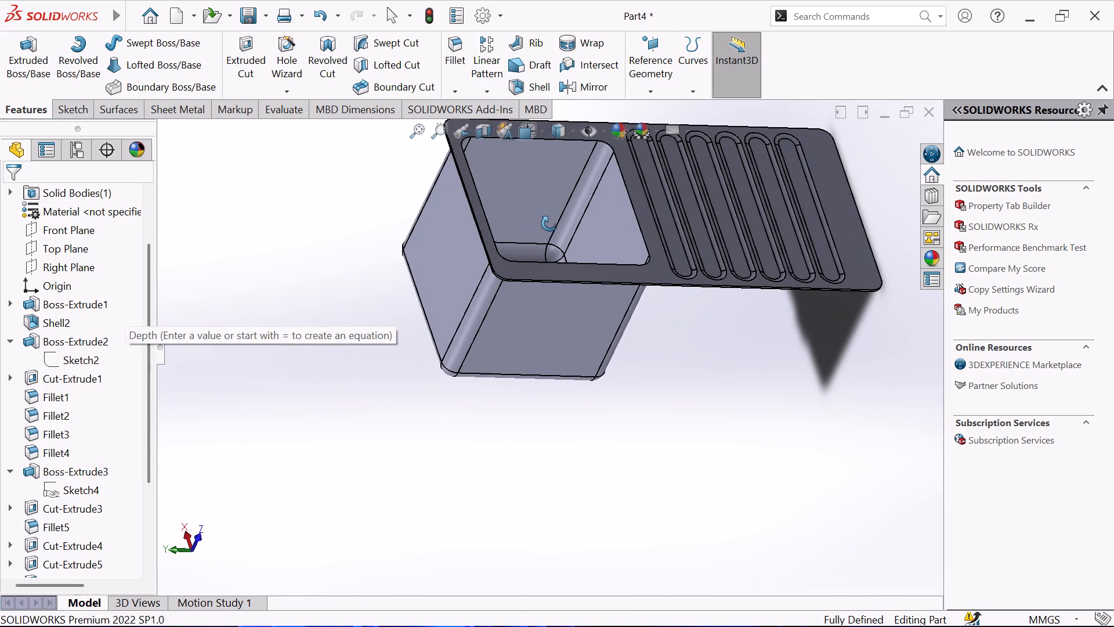
middle_drag(549, 224, 547, 227)
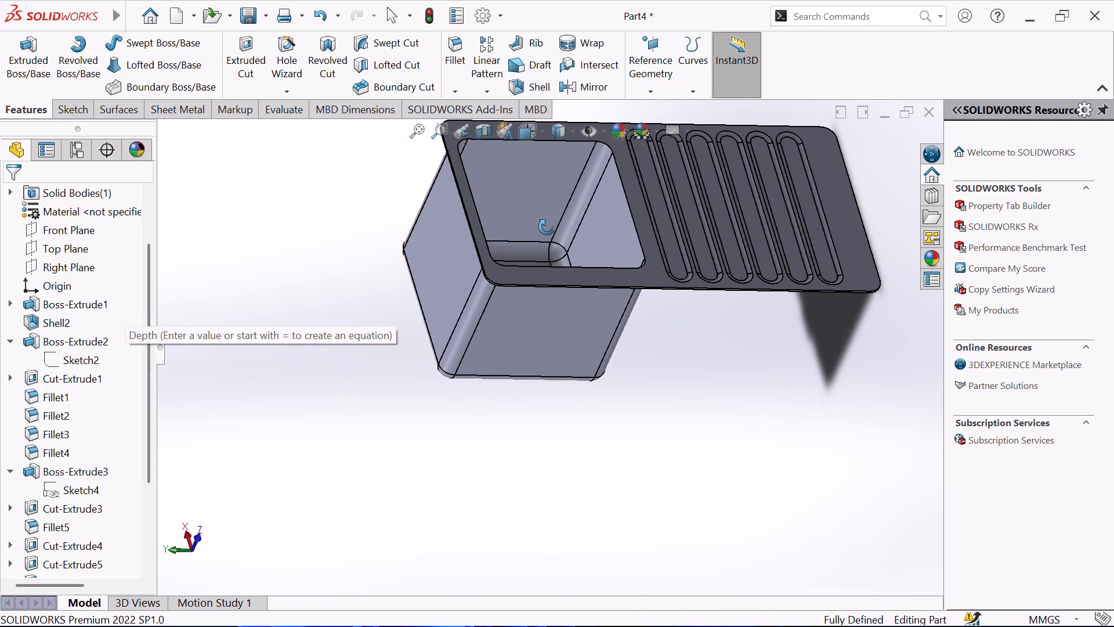
middle_drag(547, 227, 542, 233)
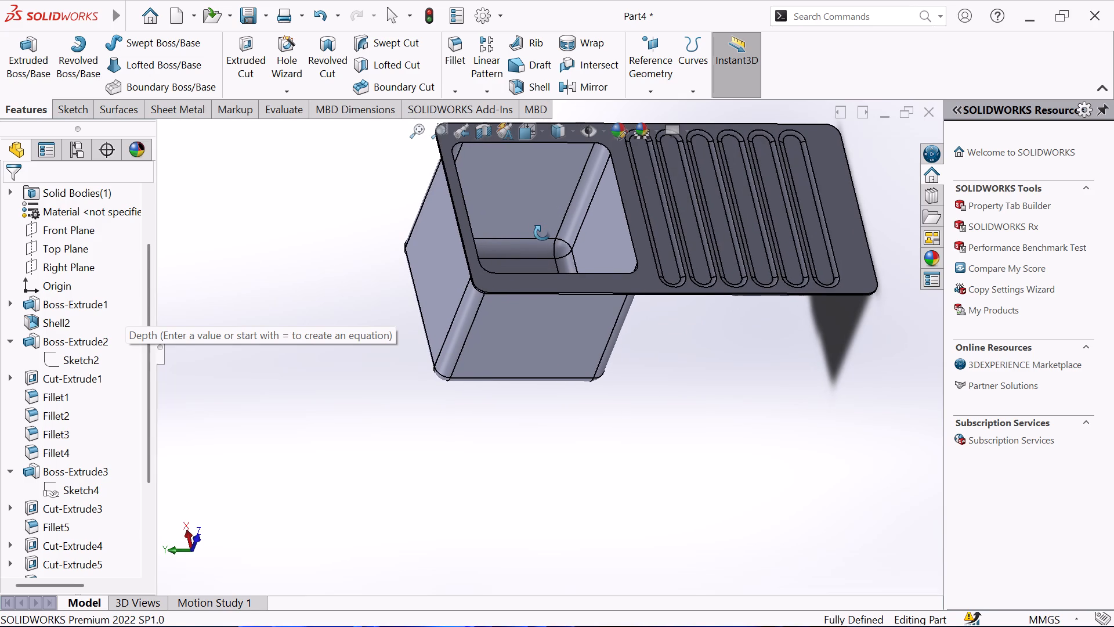
middle_drag(542, 233, 488, 334)
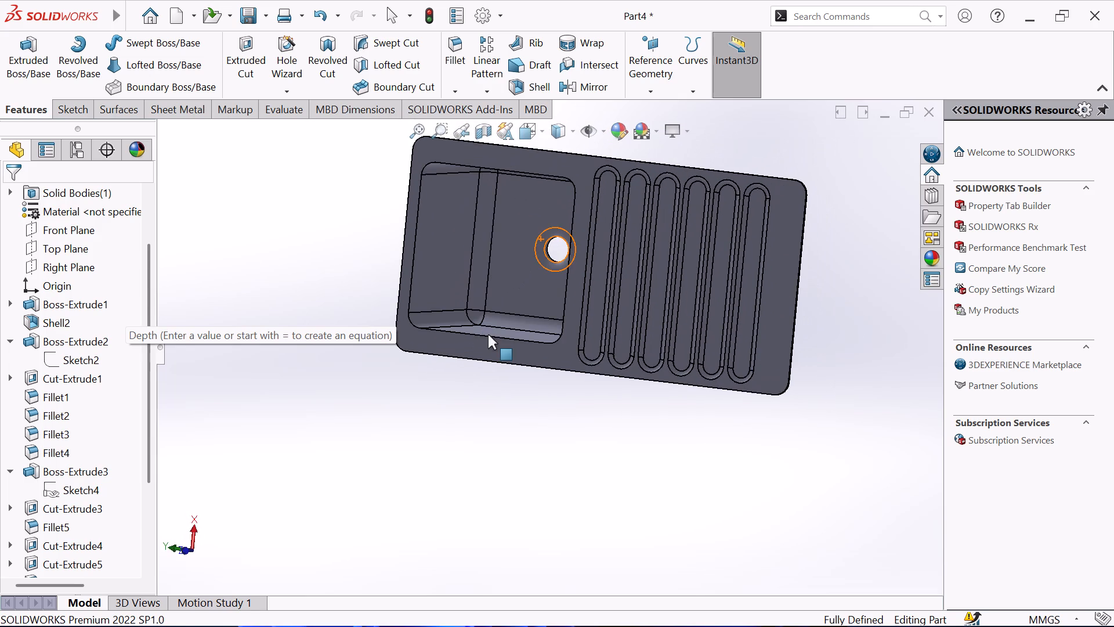
middle_drag(488, 330, 511, 168)
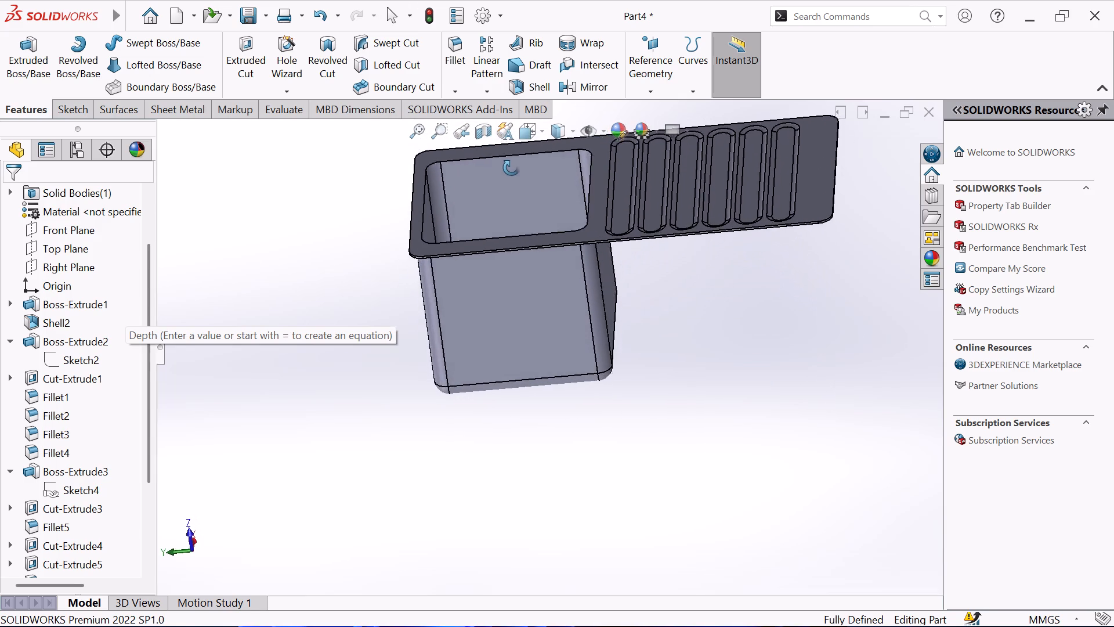
middle_drag(511, 168, 509, 89)
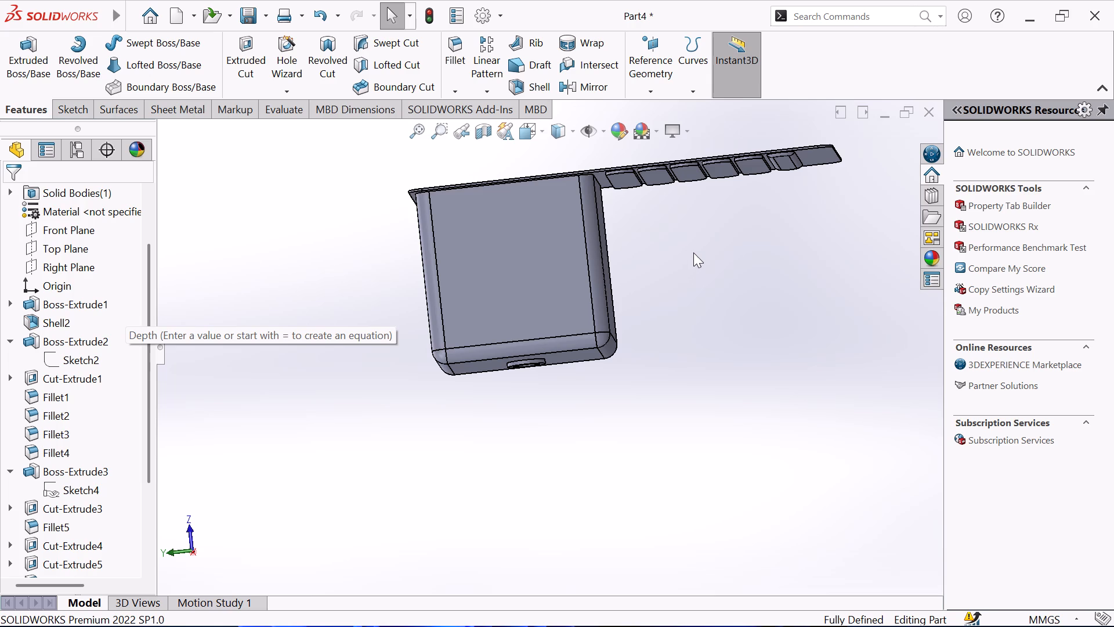
scroll(695, 245, down, 2)
middle_drag(697, 188, 699, 193)
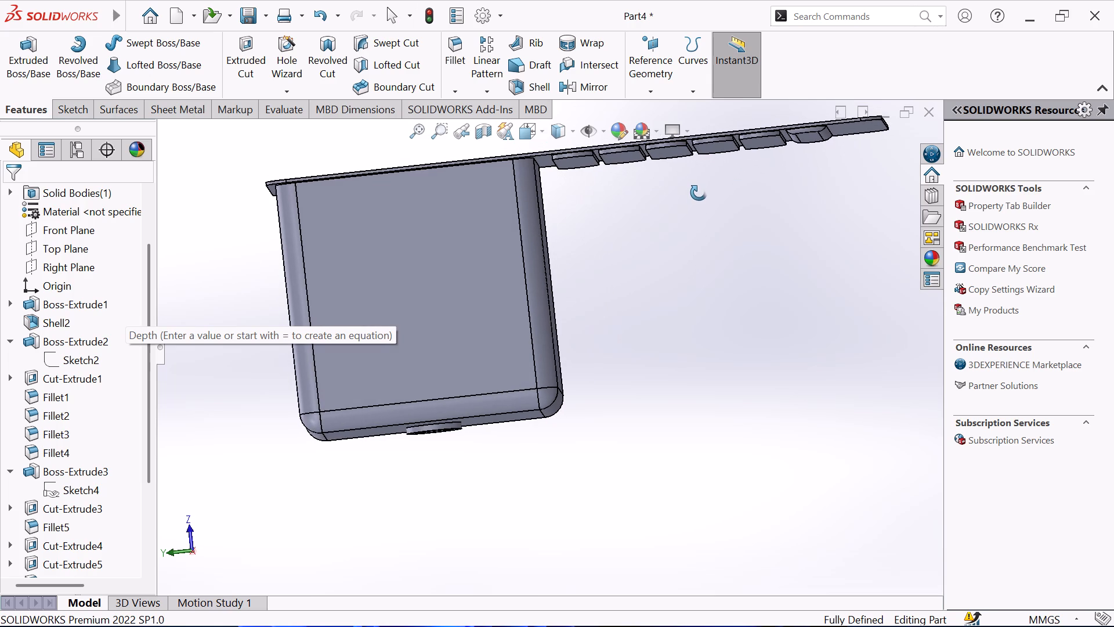
middle_drag(699, 193, 707, 153)
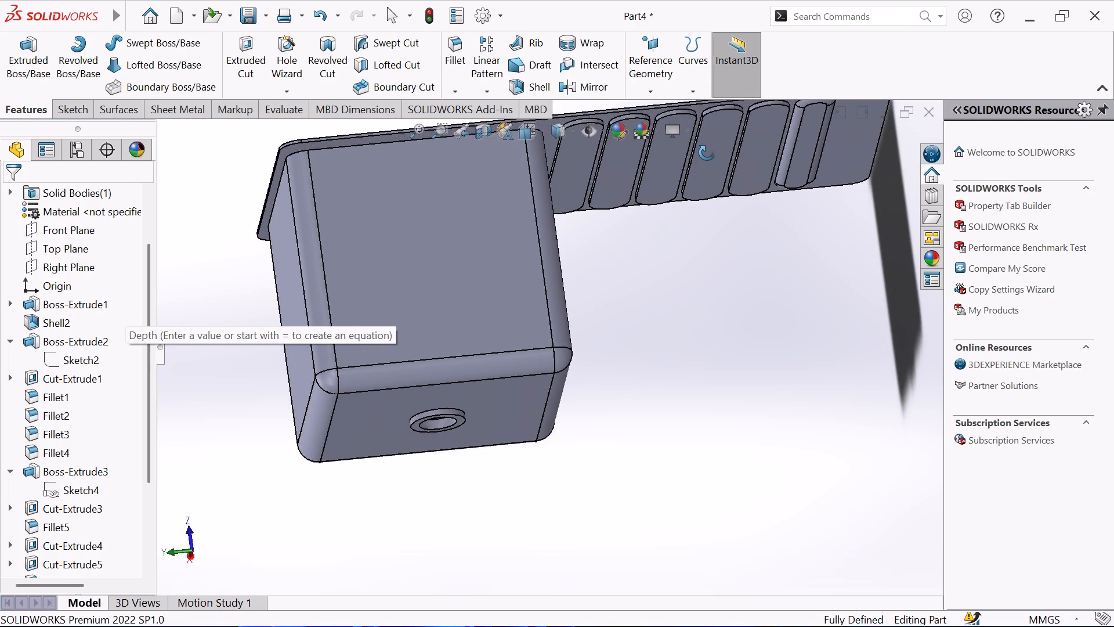
middle_drag(707, 153, 693, 136)
scroll(717, 150, up, 2)
scroll(740, 150, down, 2)
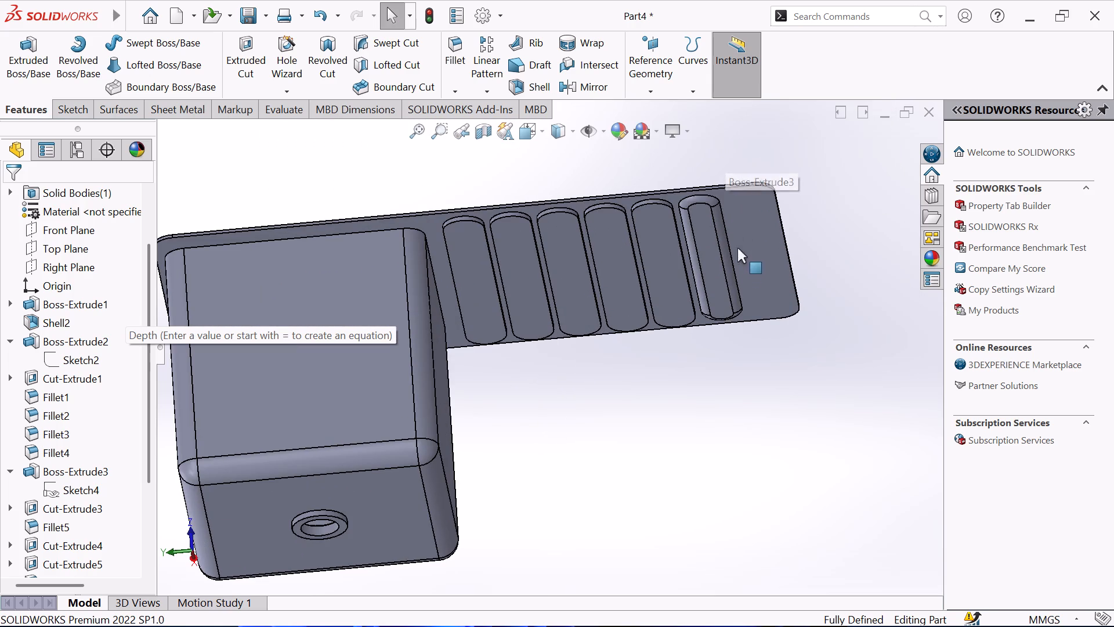
Delete the Fillet7 and Fillet6 features from the plate's slot recesses.
scroll(60, 530, down, 3)
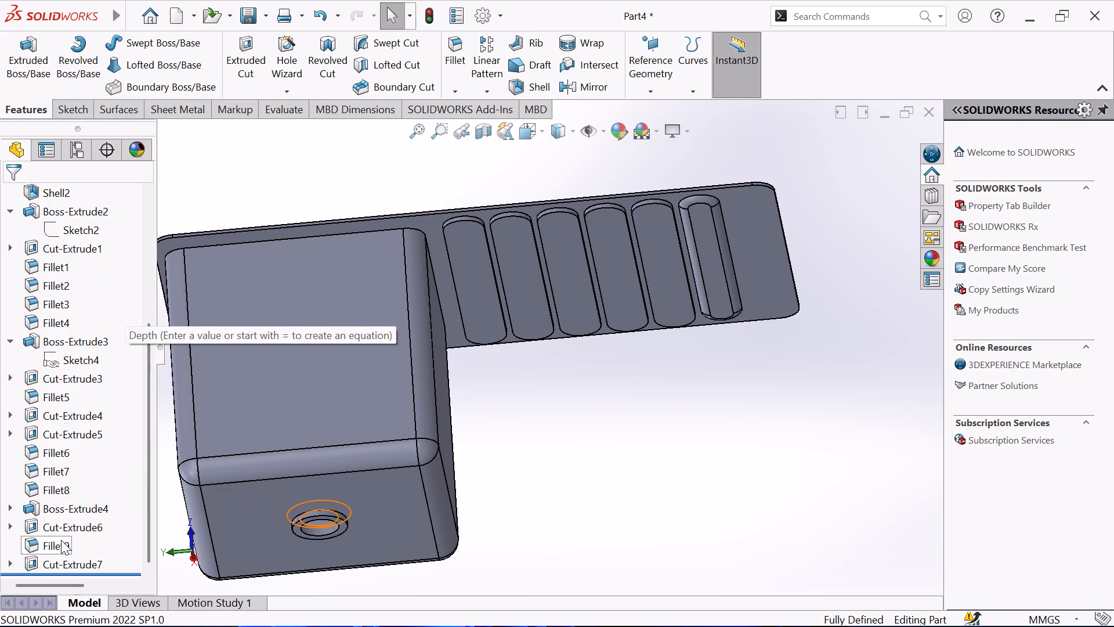
right_click(62, 475)
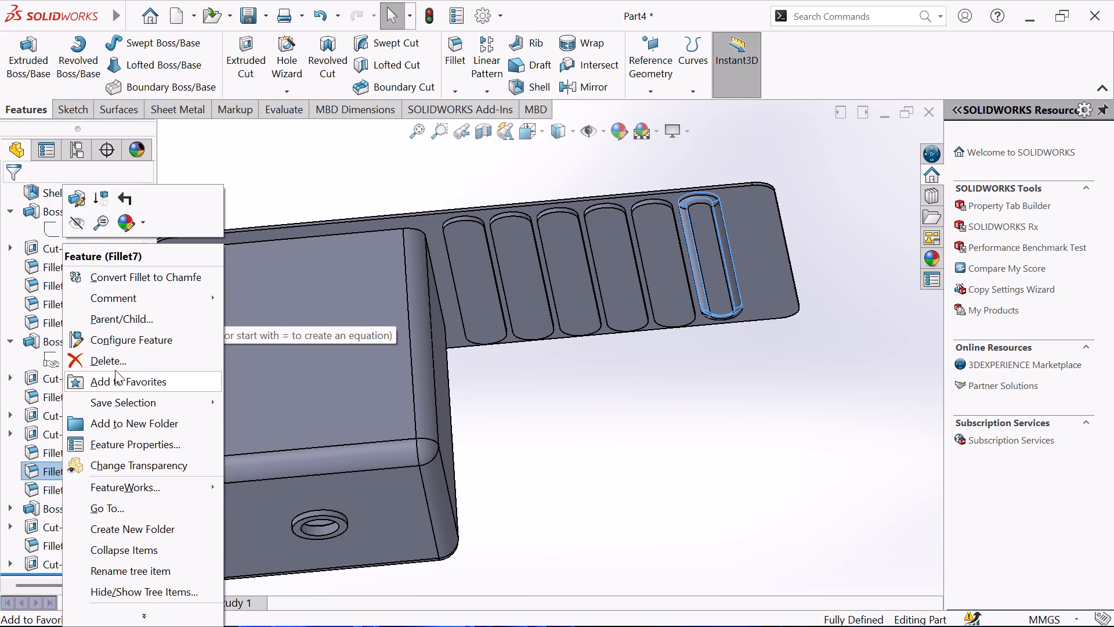
click(115, 366)
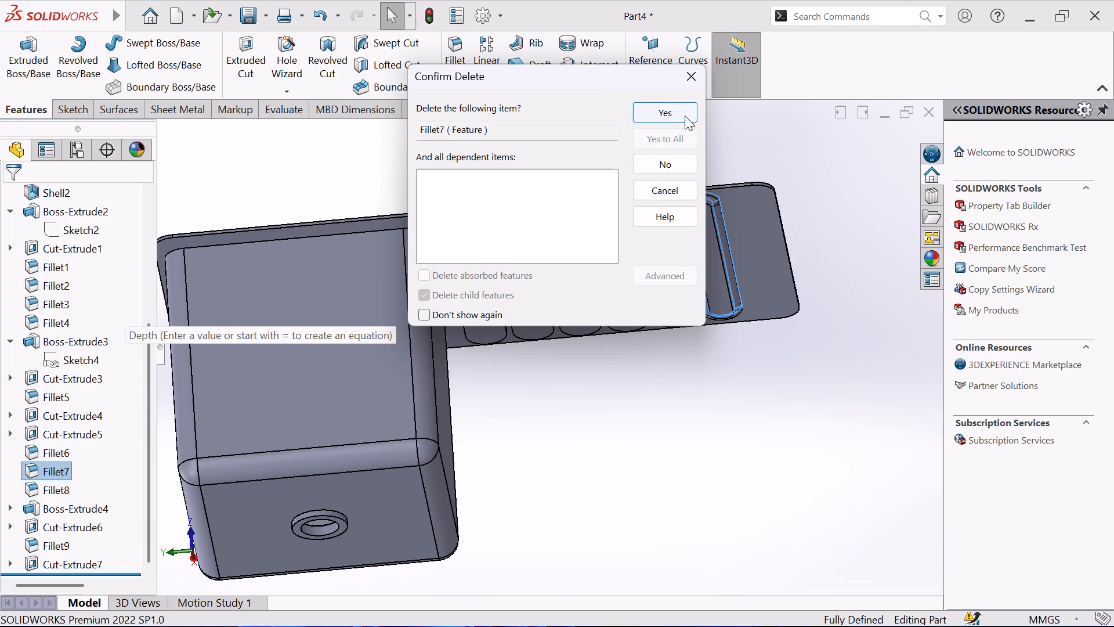
click(684, 115)
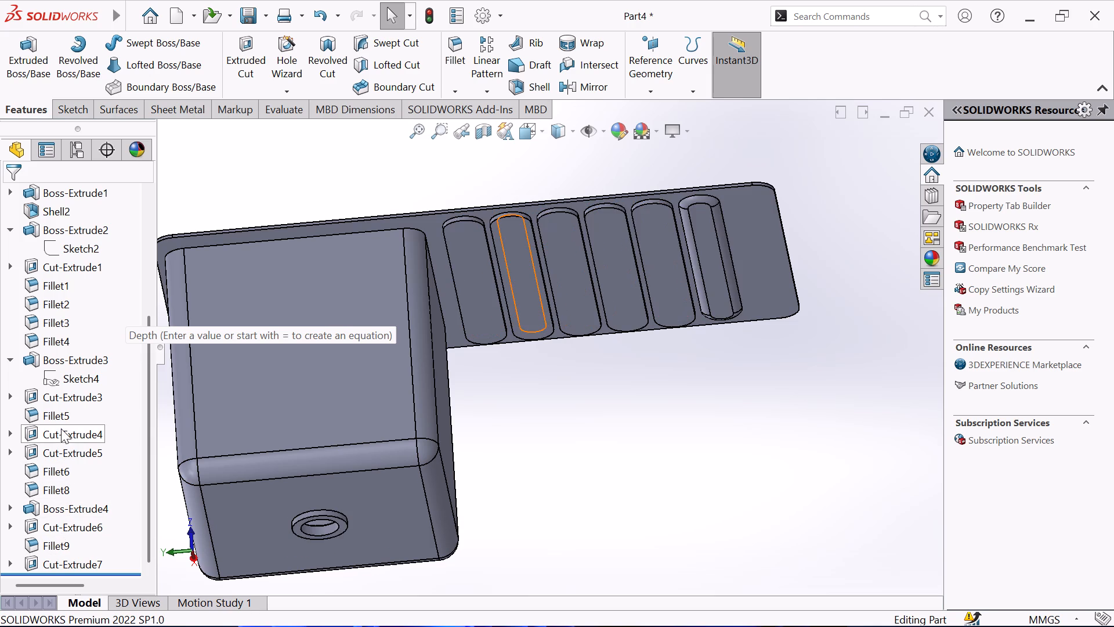
right_click(56, 472)
click(110, 364)
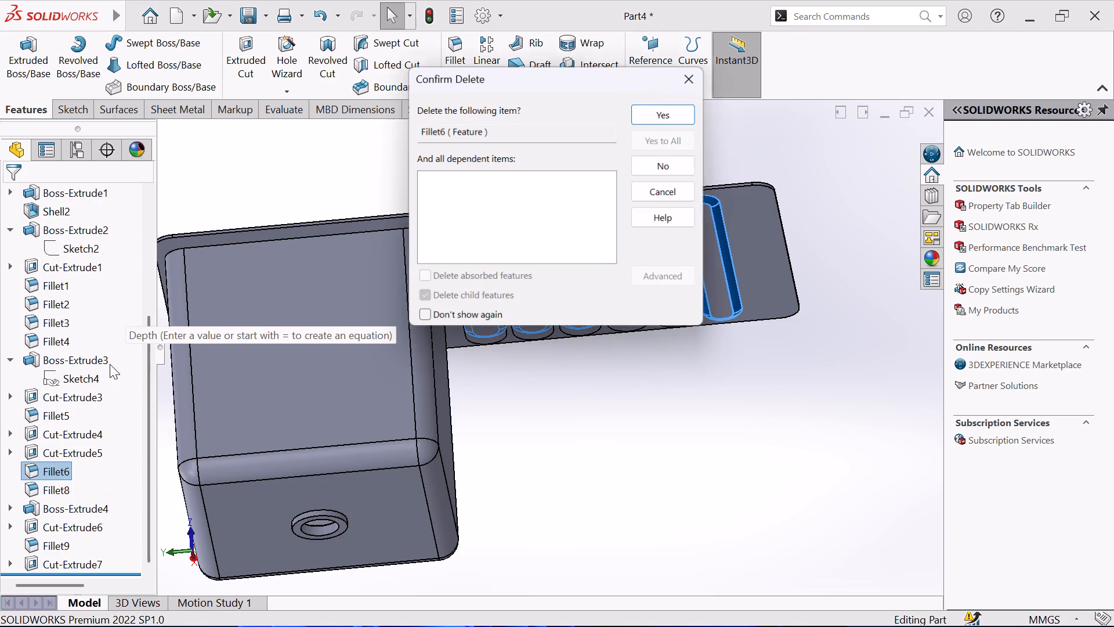
click(674, 110)
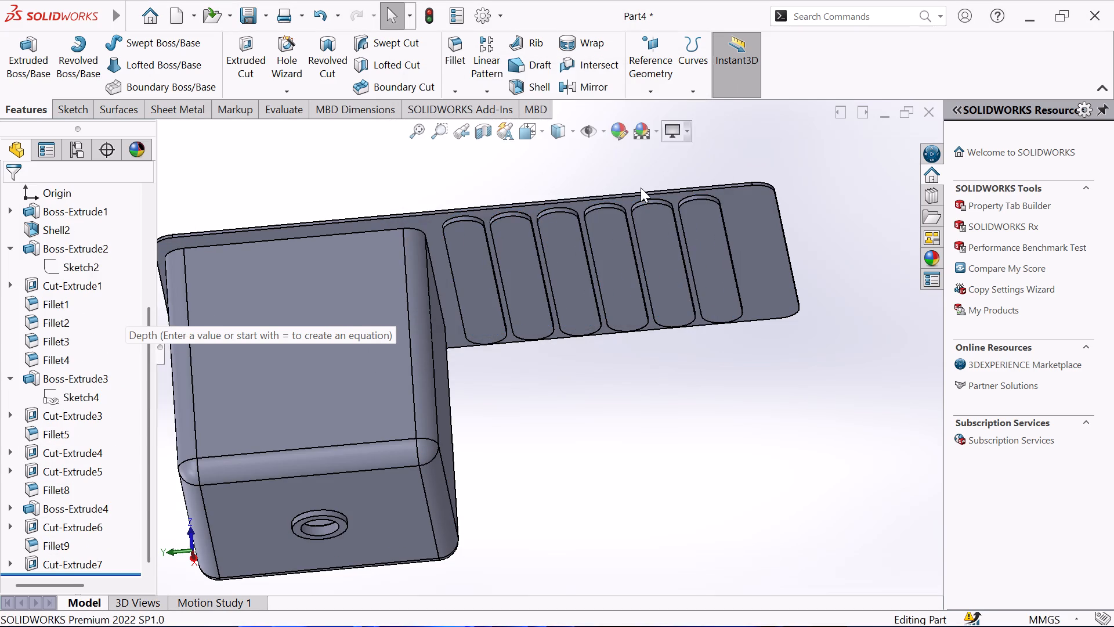
Fillet the floor faces of all six slot recesses in the plate with a 6.50 mm radius.
scroll(640, 188, up, 1)
middle_drag(566, 161, 537, 317)
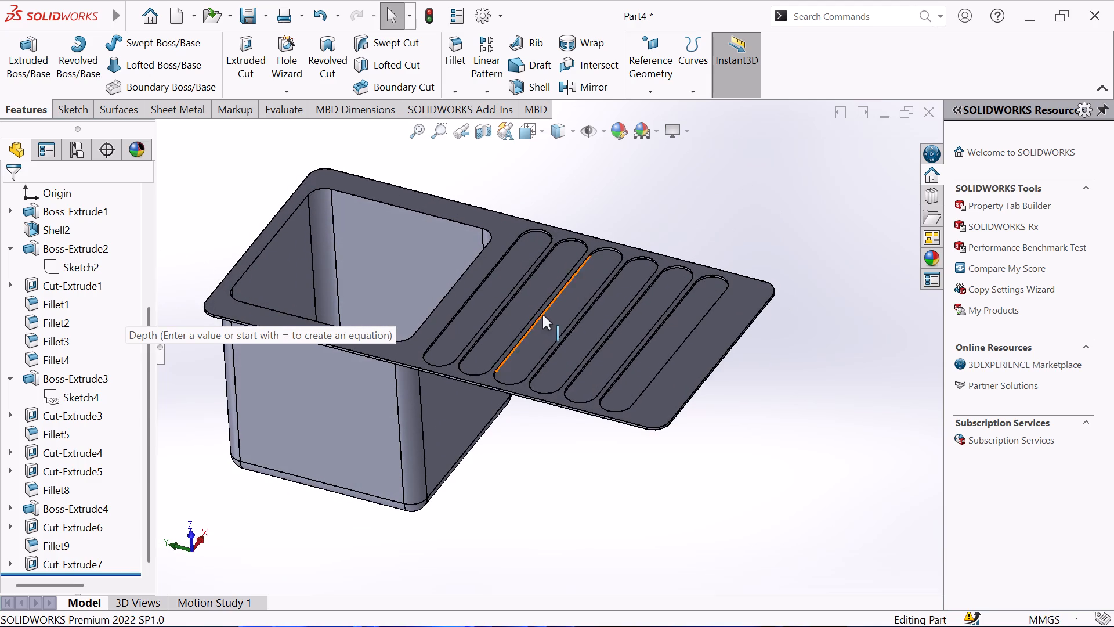
click(466, 55)
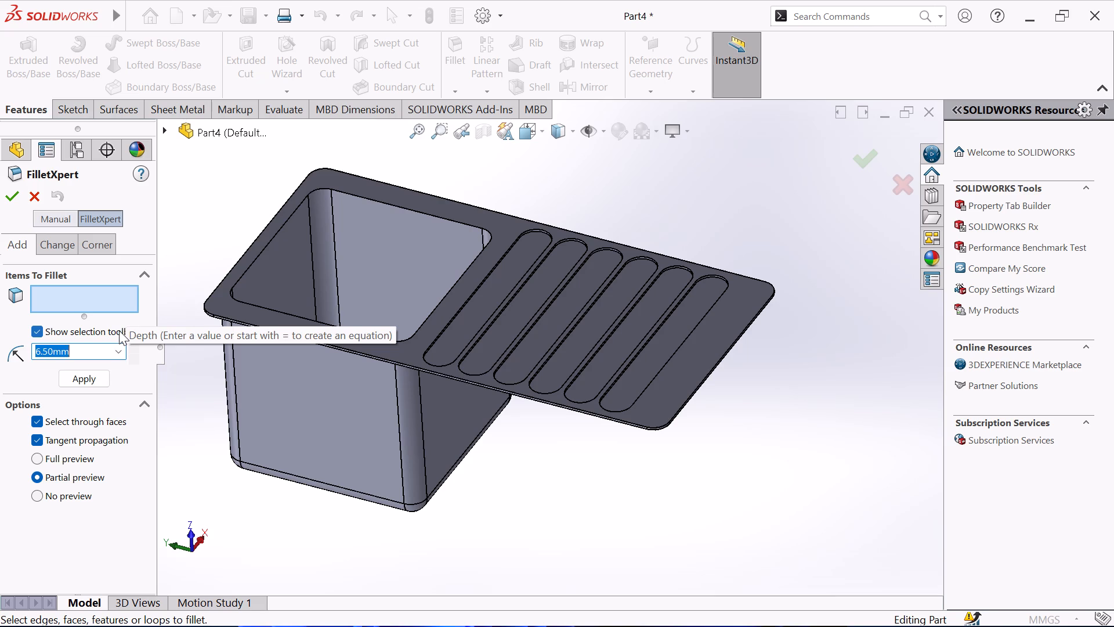
click(478, 305)
click(515, 313)
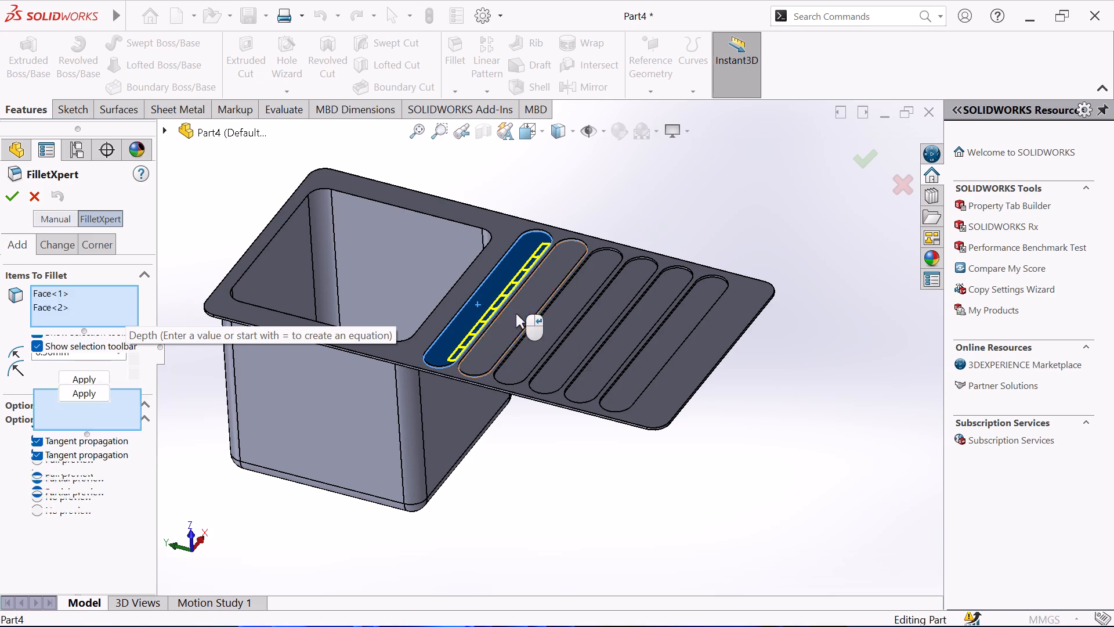
click(556, 320)
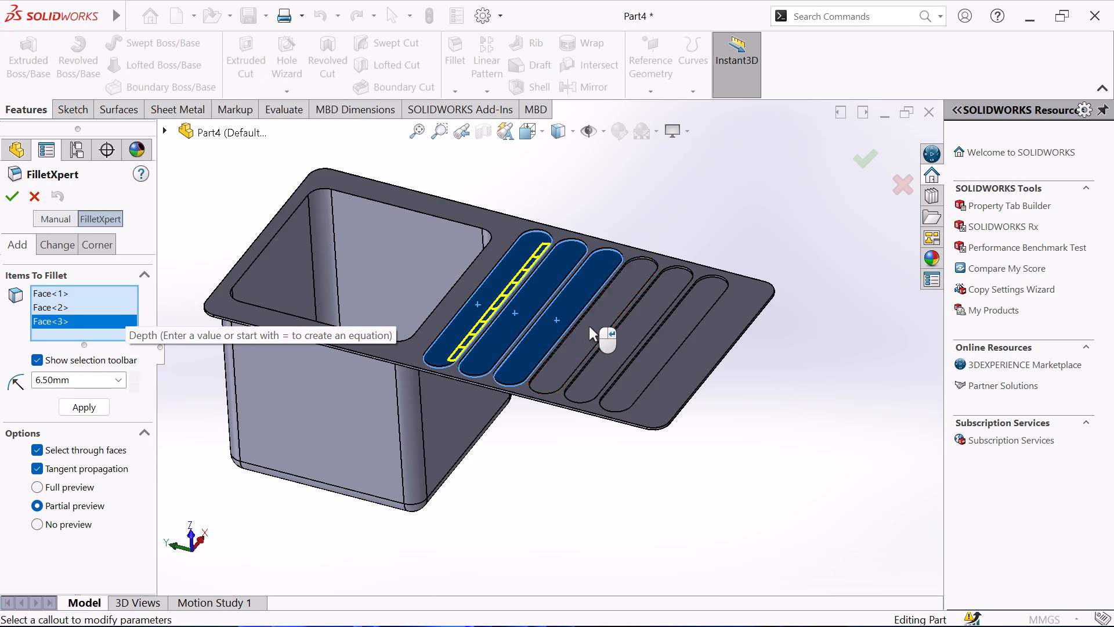
click(592, 326)
click(638, 333)
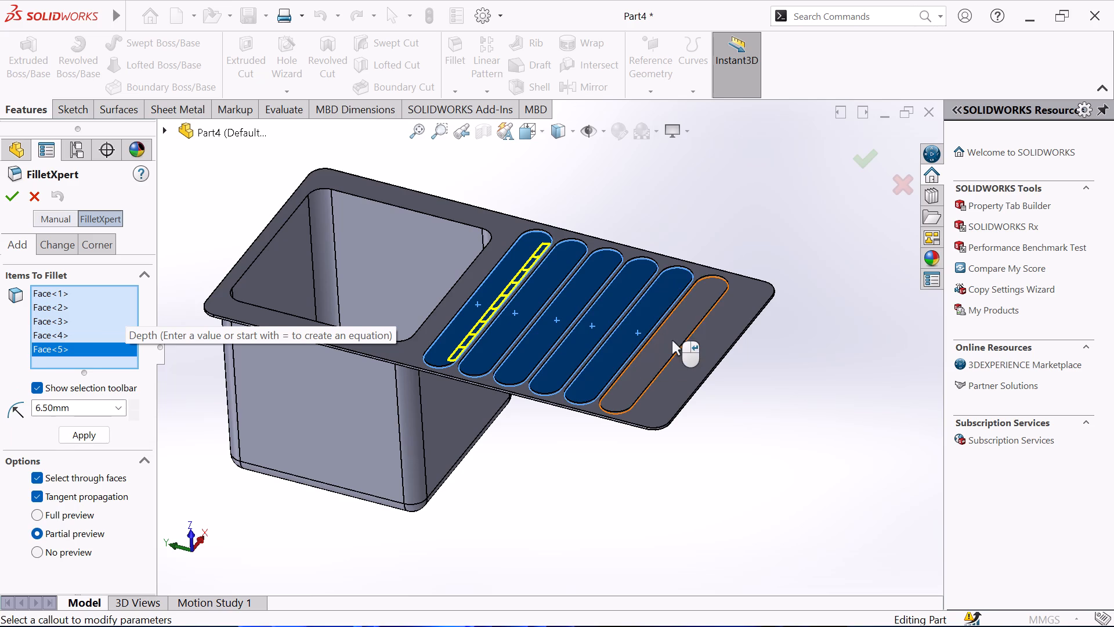
click(672, 340)
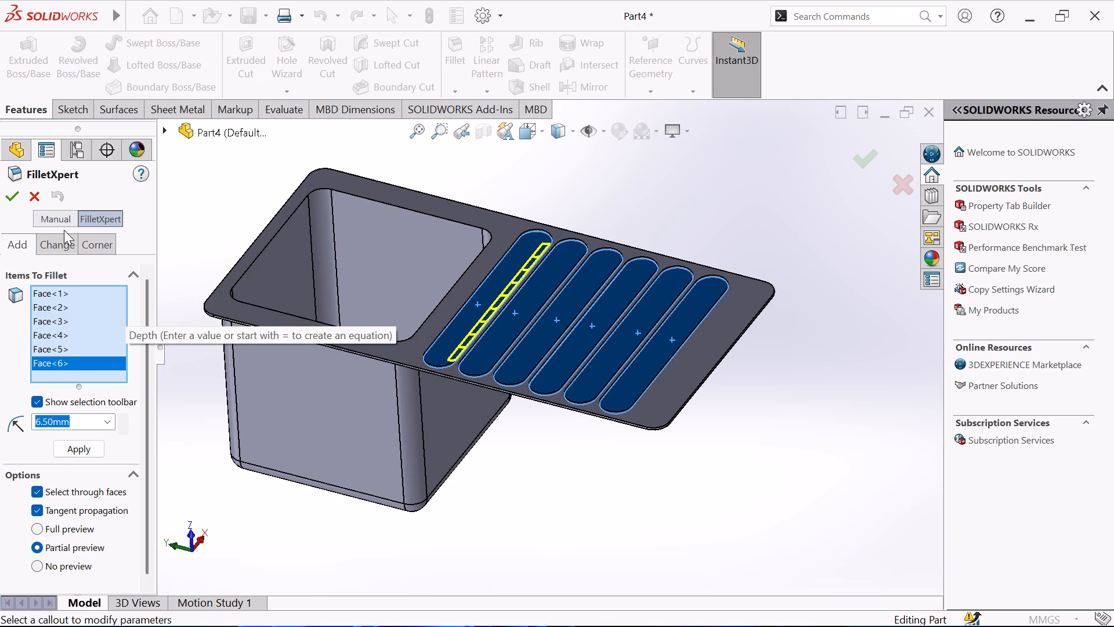
click(12, 198)
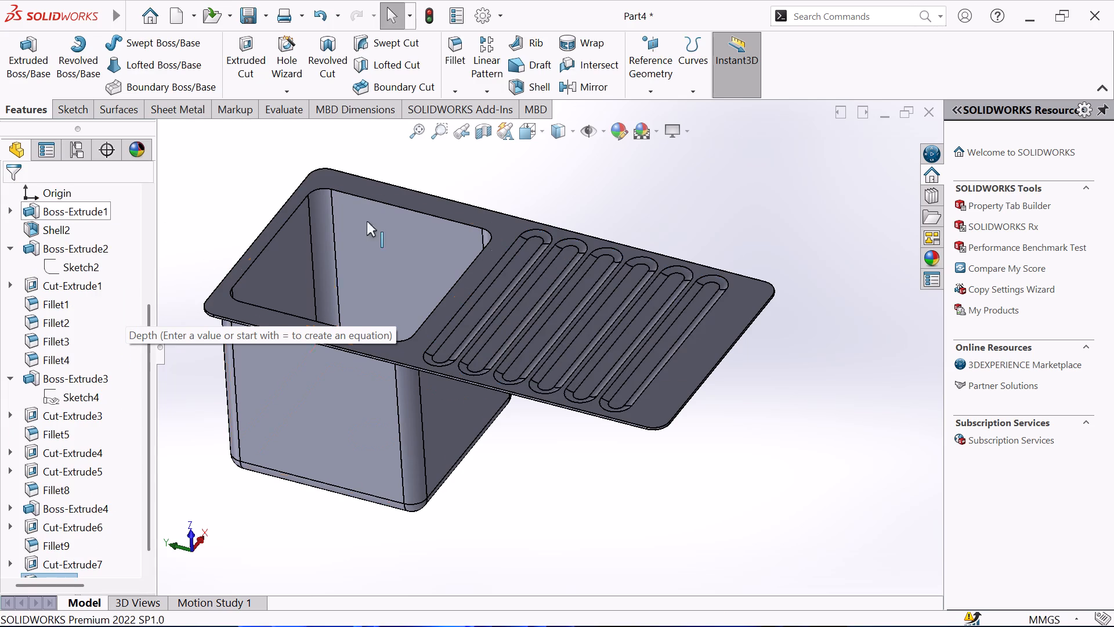
Examine the filleted slot recesses from above and below, along with the overall box and plate.
middle_drag(670, 205, 697, 20)
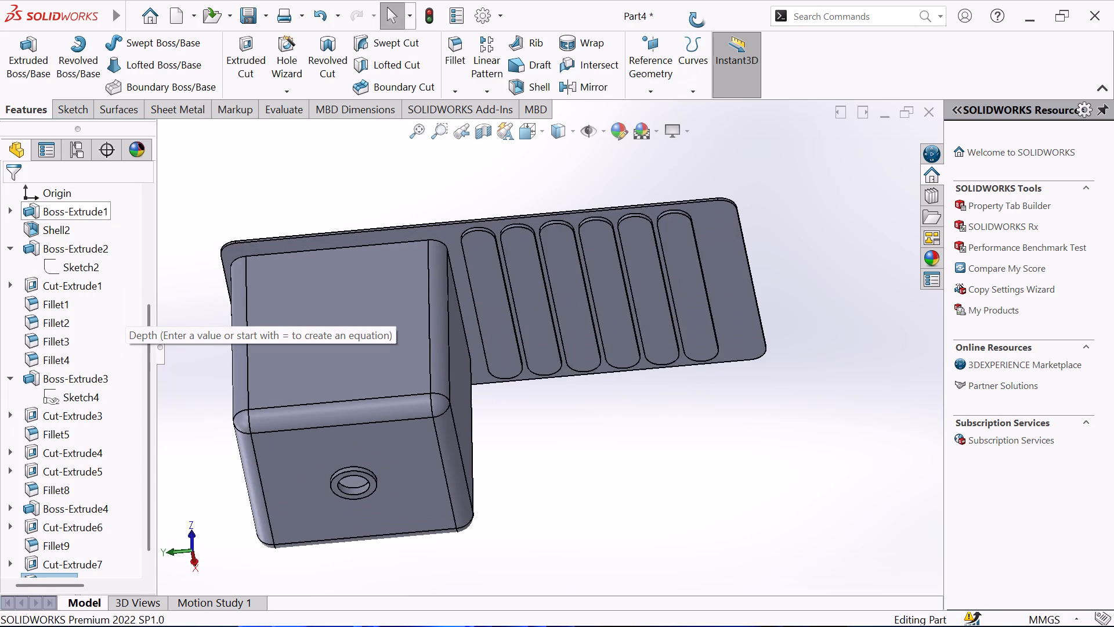
middle_drag(697, 20, 649, 269)
scroll(735, 320, down, 3)
middle_drag(740, 315, 760, 278)
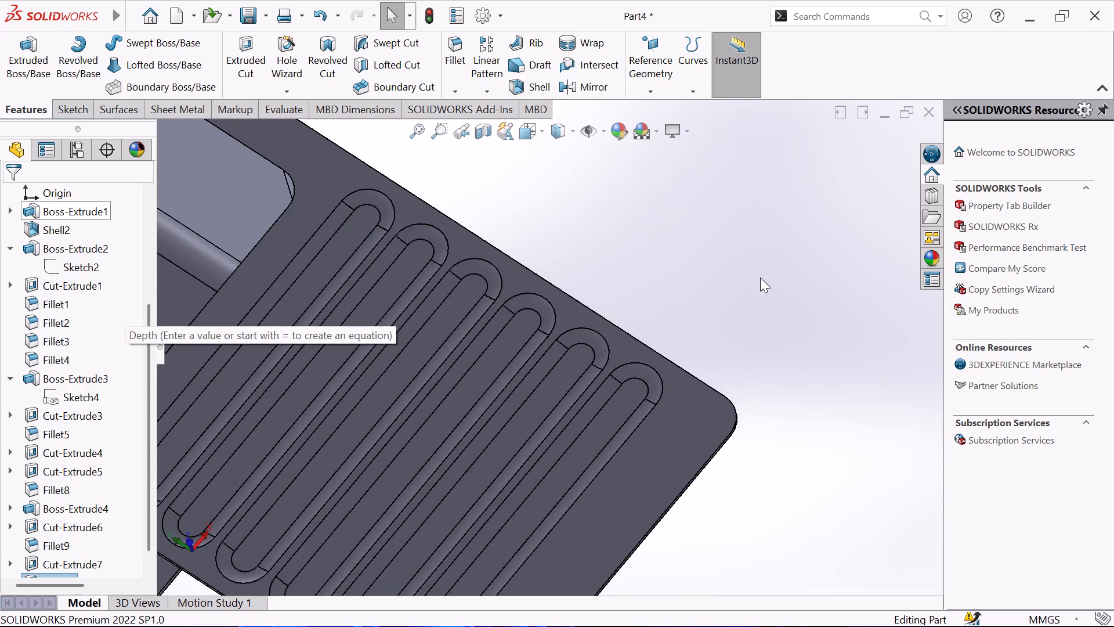
middle_drag(760, 278, 787, 212)
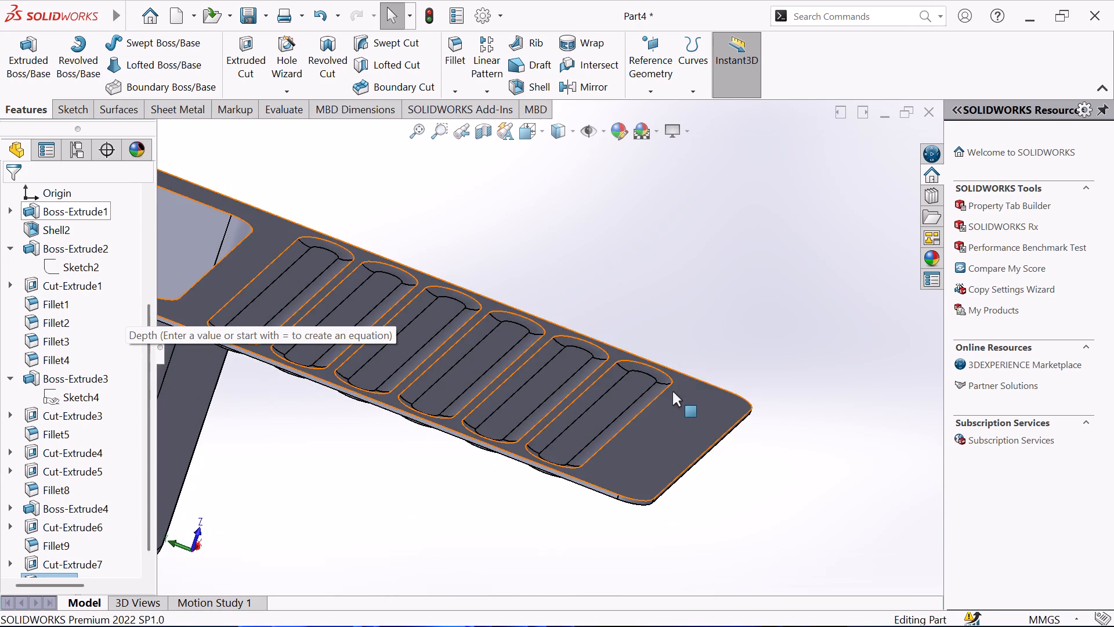
scroll(650, 384, down, 2)
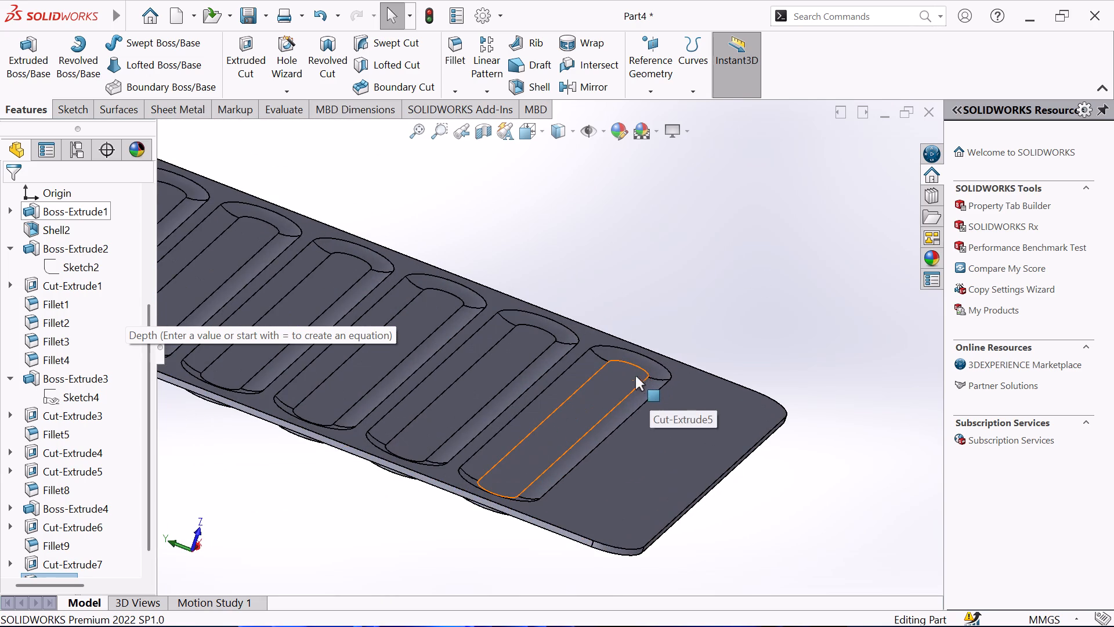
scroll(620, 395, down, 1)
middle_drag(618, 398, 560, 373)
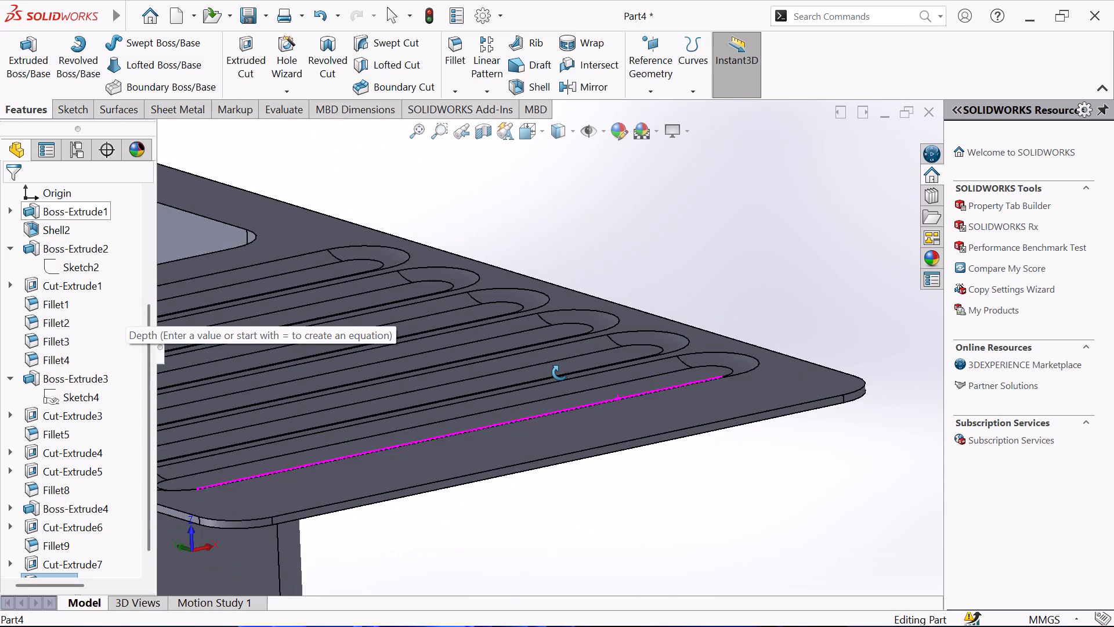
middle_drag(560, 373, 560, 372)
scroll(560, 366, up, 5)
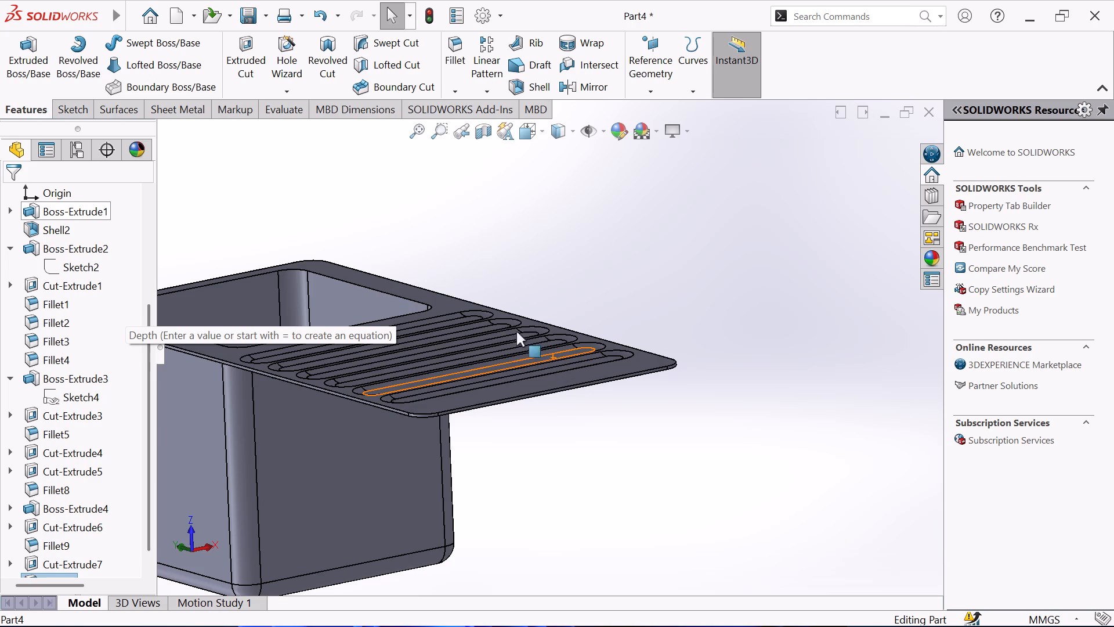
scroll(449, 326, up, 3)
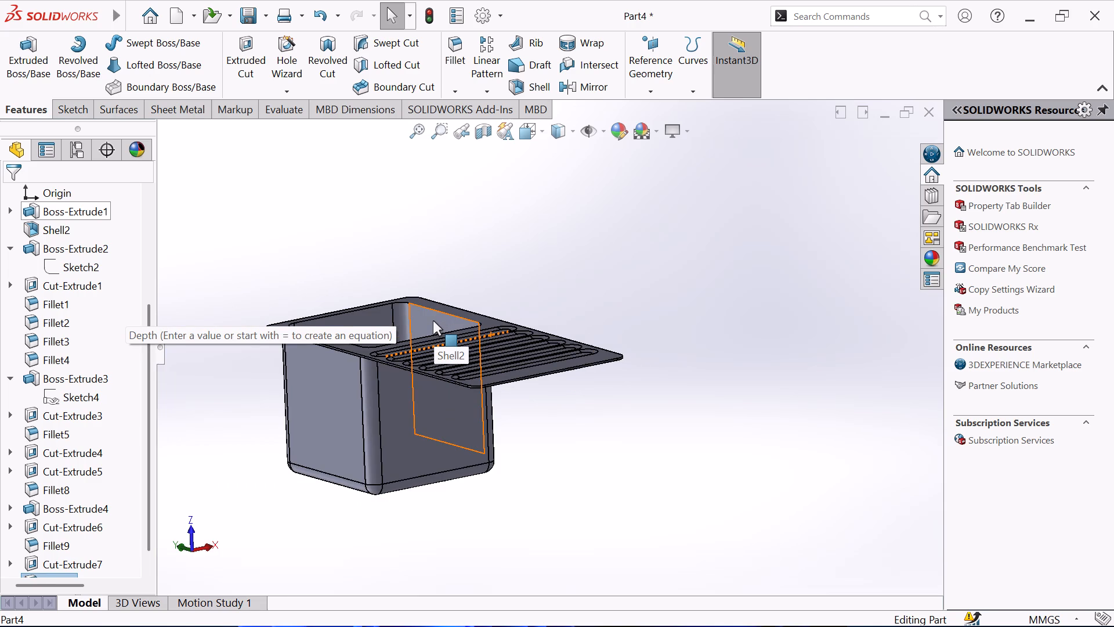
scroll(433, 320, up, 1)
click(544, 278)
middle_drag(628, 306, 638, 308)
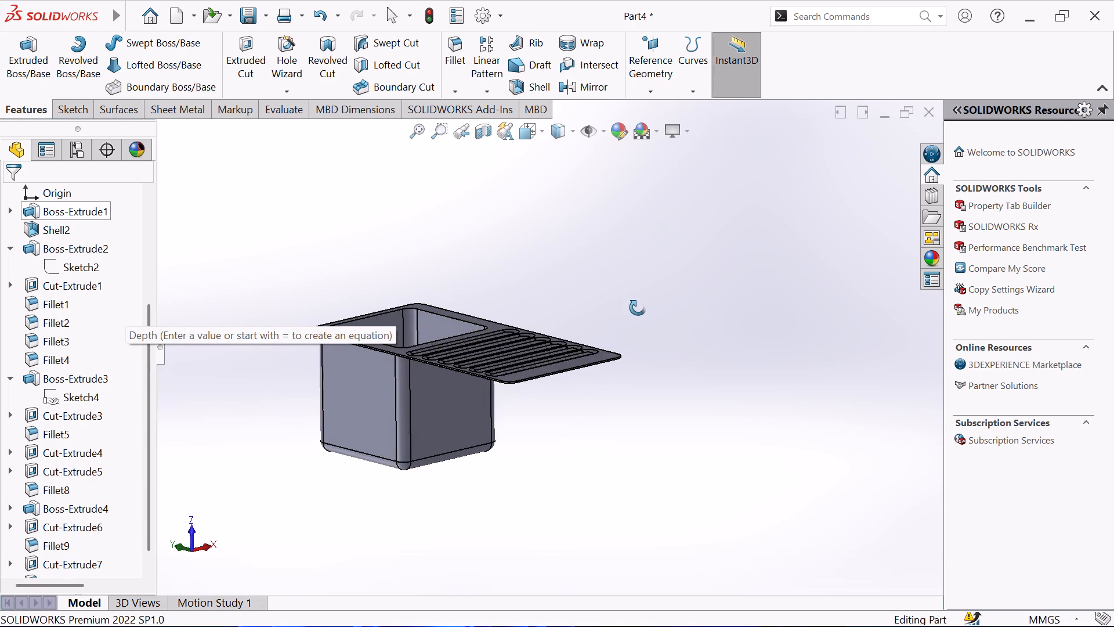
middle_drag(638, 308, 700, 344)
scroll(696, 347, down, 2)
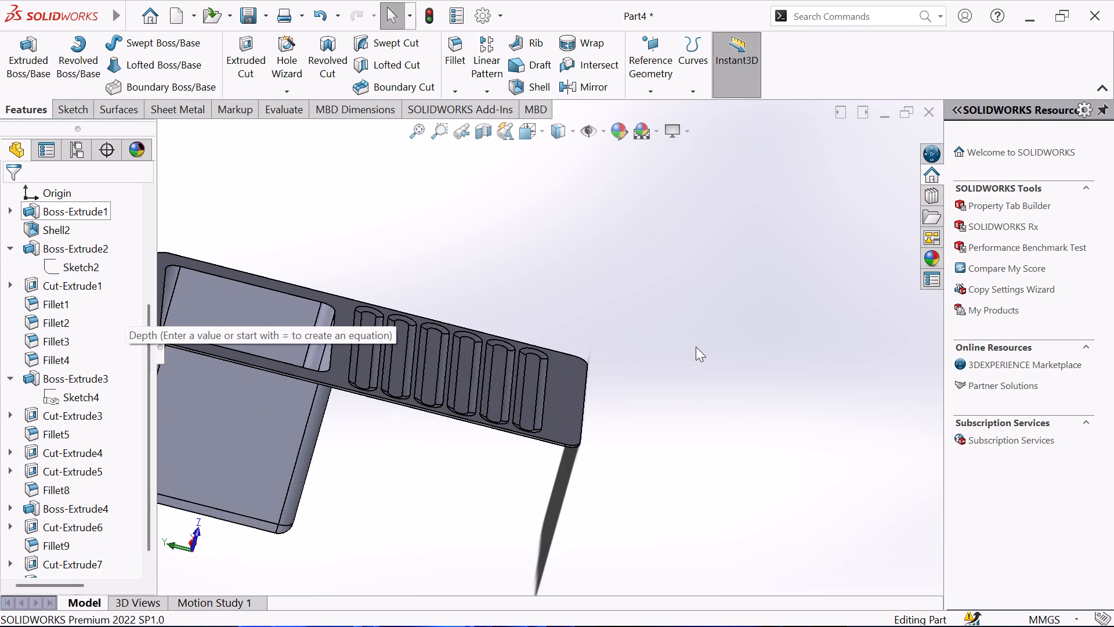
scroll(316, 400, up, 3)
middle_drag(295, 388, 230, 355)
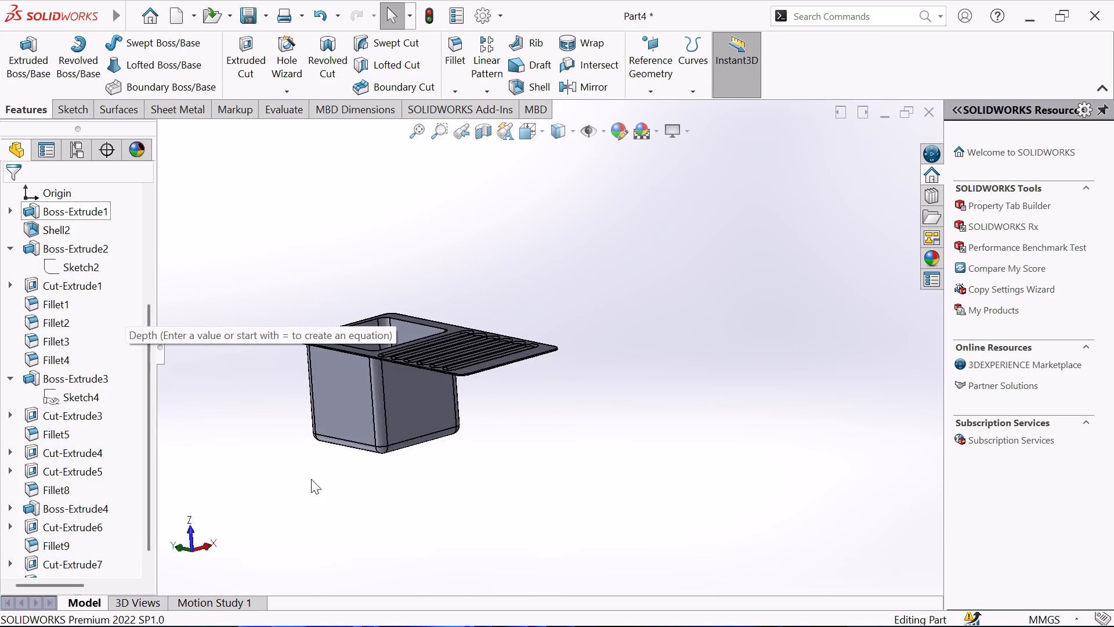
Examine the part from the side, from above and from beneath, covering the plate's slot recesses and the drain ring.
scroll(321, 500, down, 1)
middle_drag(384, 469, 458, 451)
scroll(305, 413, down, 2)
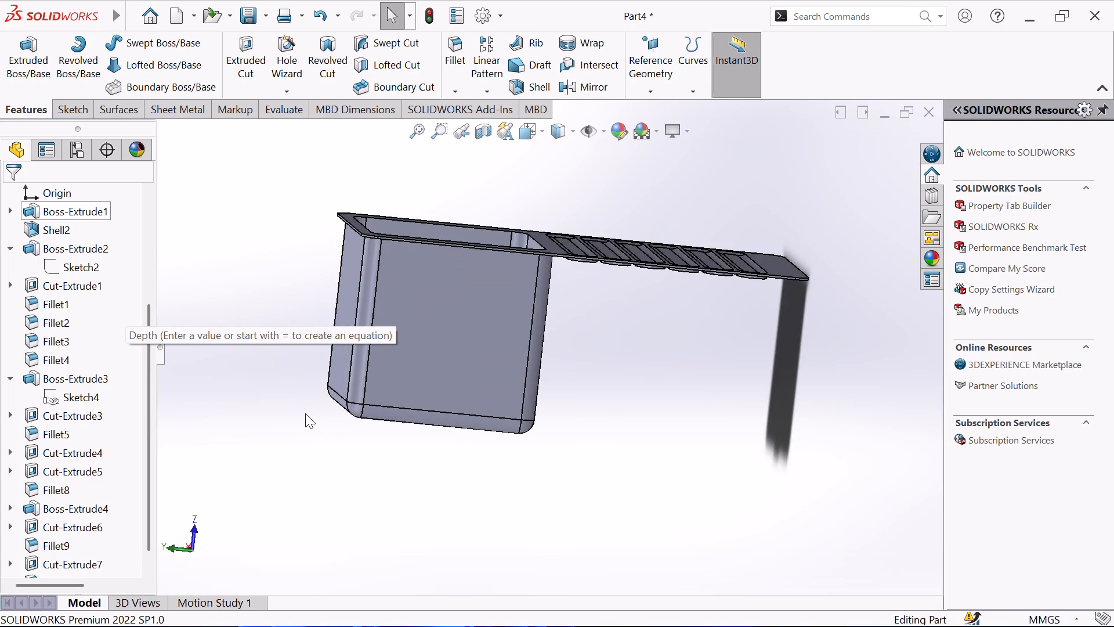
middle_drag(305, 413, 292, 499)
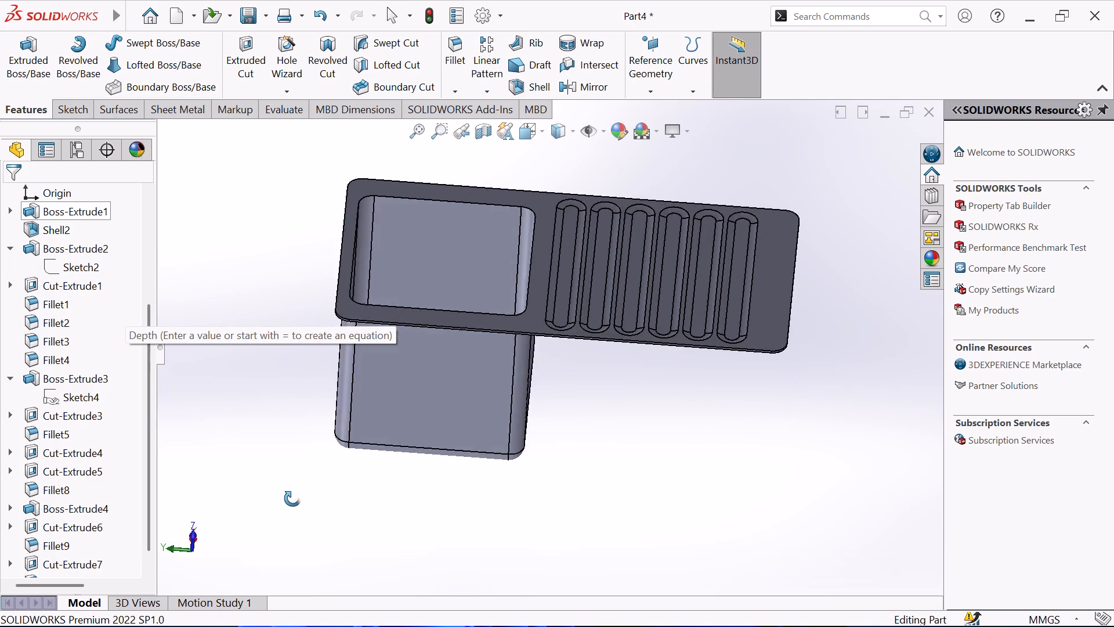
middle_drag(292, 499, 337, 515)
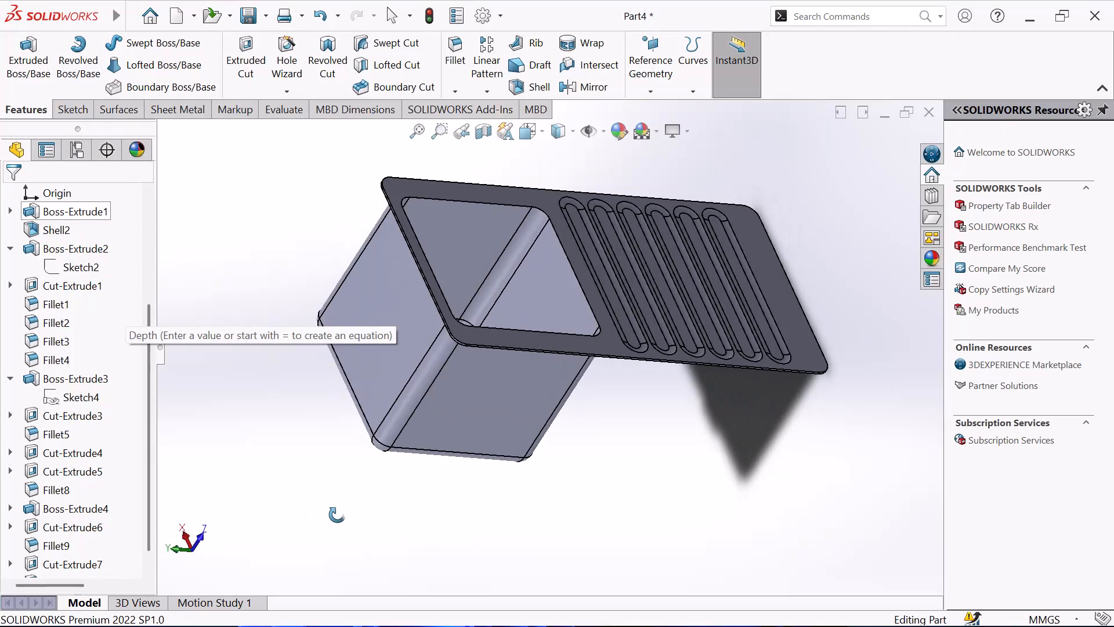
middle_drag(337, 515, 303, 517)
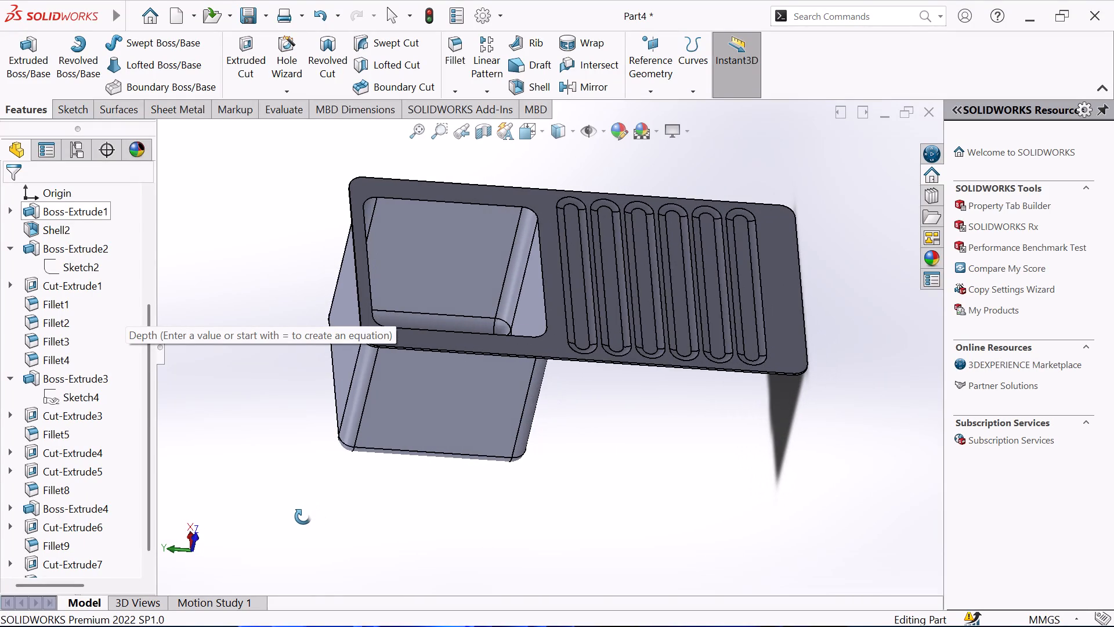
middle_drag(303, 517, 132, 499)
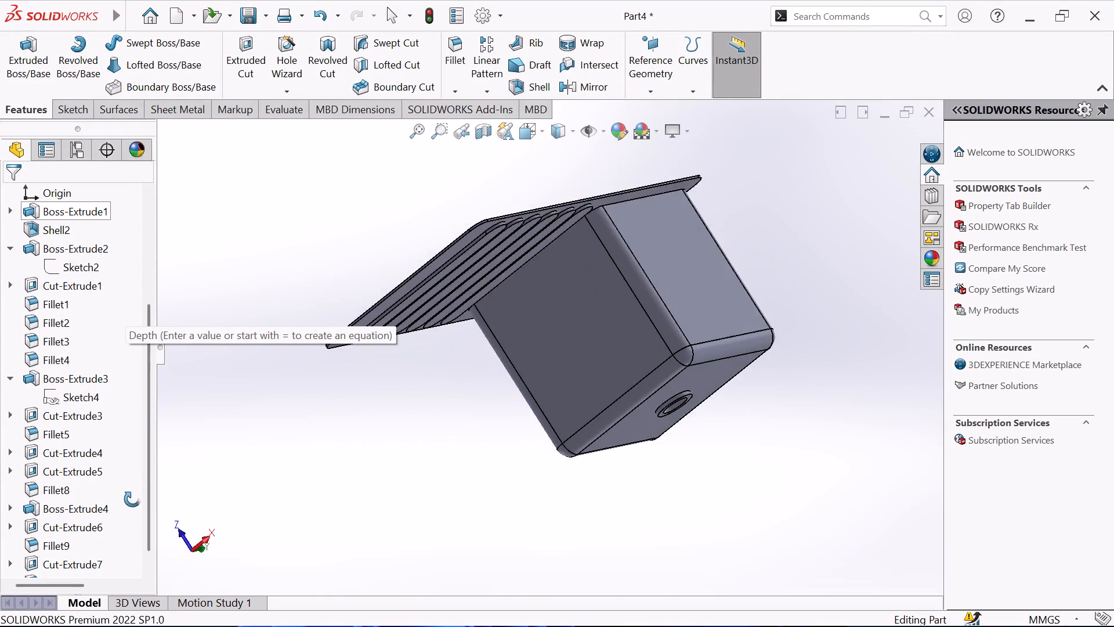
middle_drag(132, 499, 85, 491)
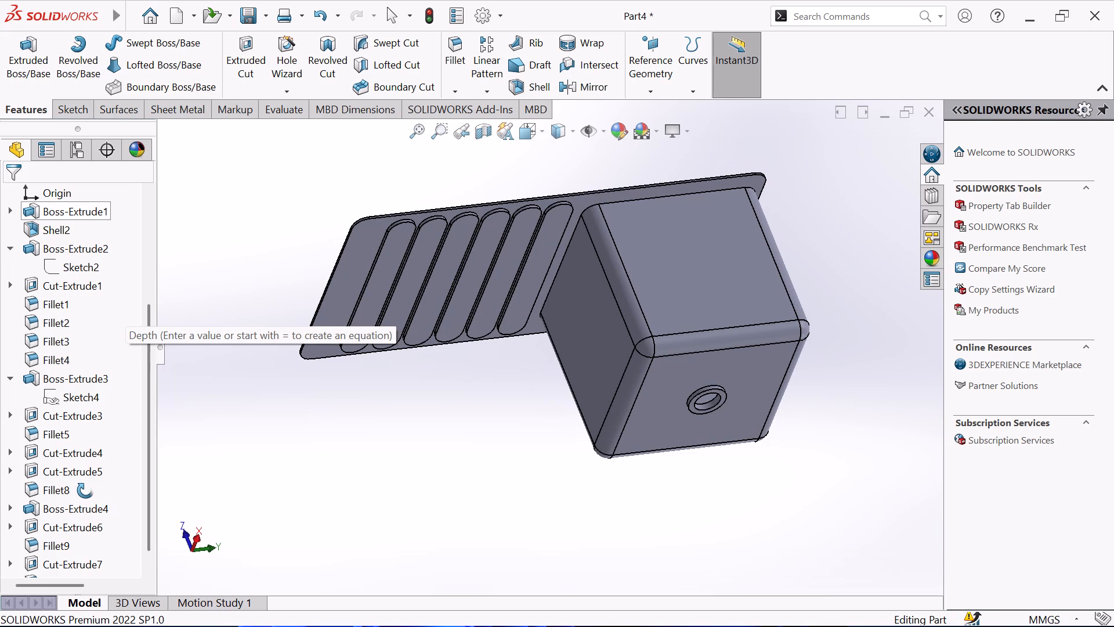
middle_drag(85, 491, 86, 486)
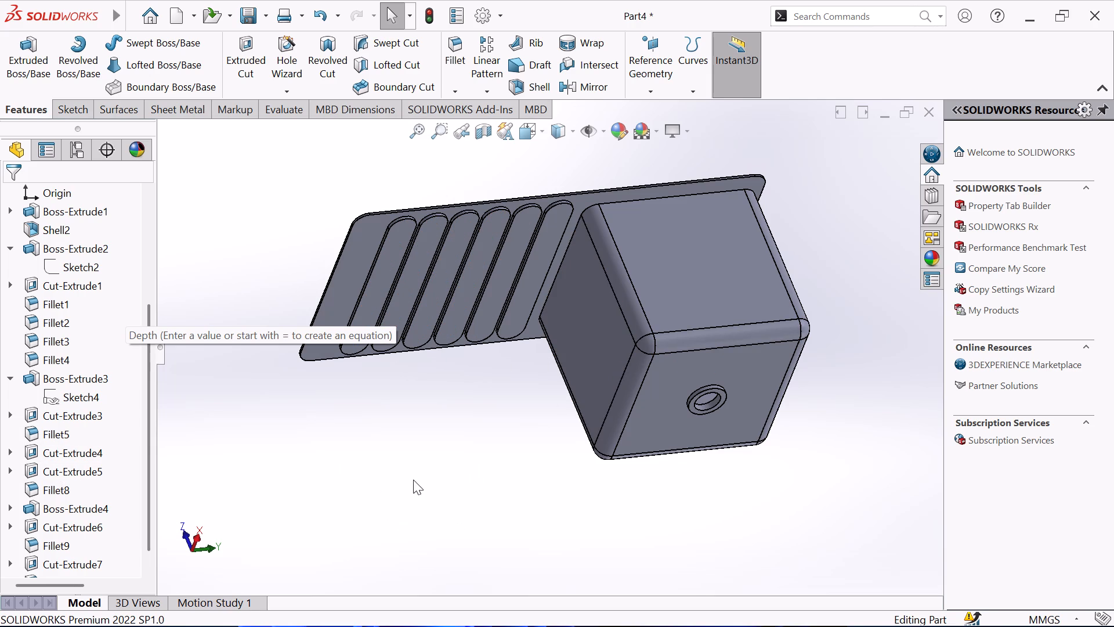
Examine the box's outer corner fillets, open interior and underside, together with the drain ring and the slot recesses.
middle_drag(371, 356, 508, 445)
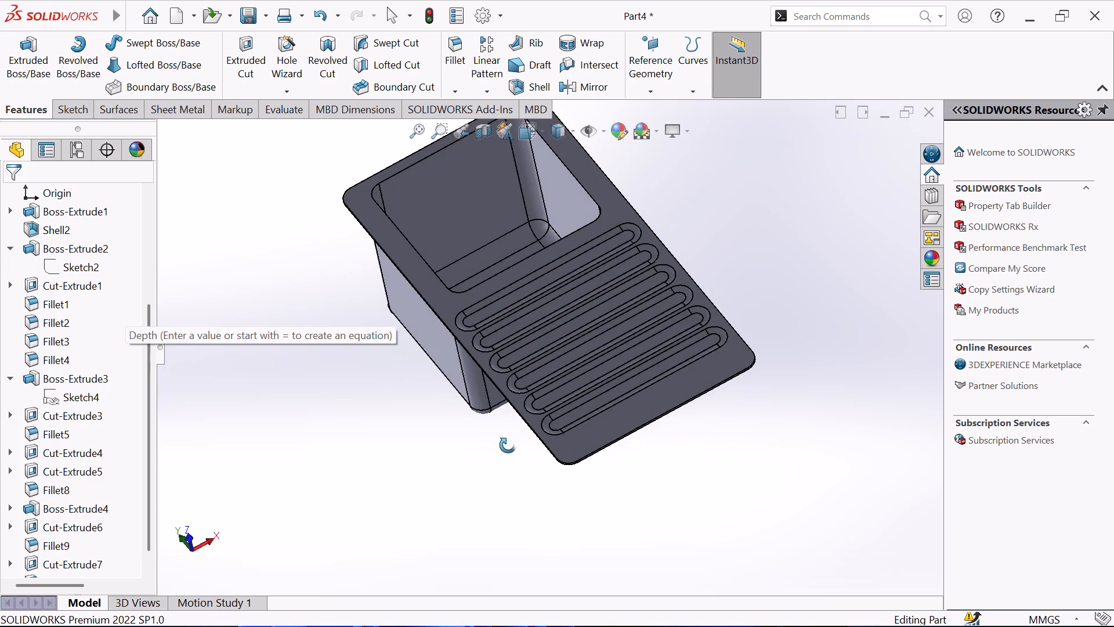
middle_drag(508, 445, 512, 430)
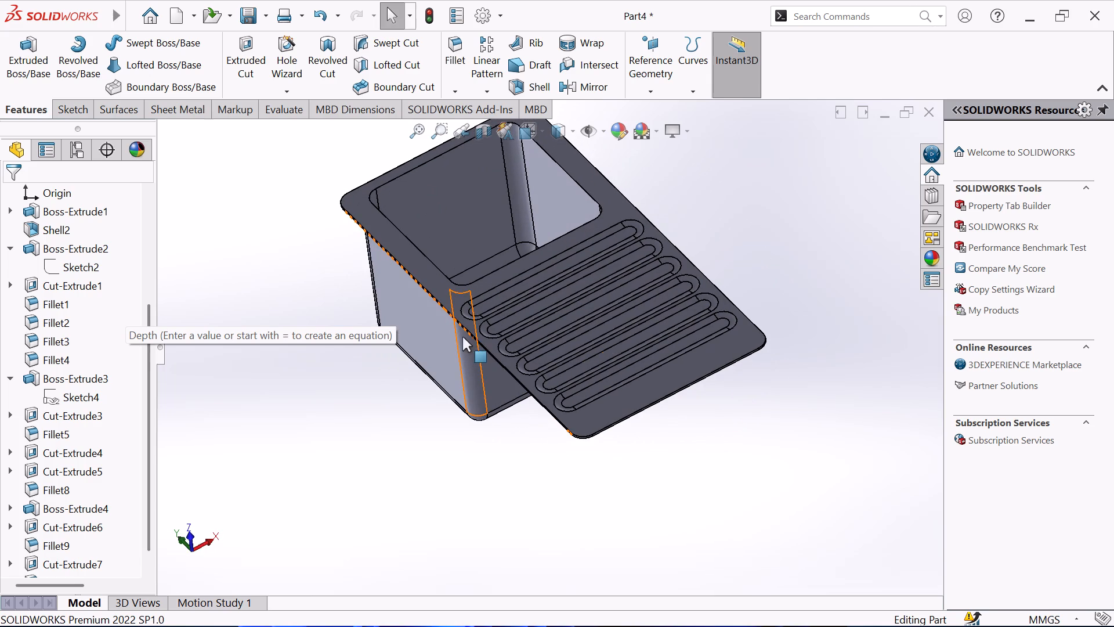
scroll(512, 239, down, 2)
scroll(502, 247, up, 1)
middle_drag(502, 247, 513, 164)
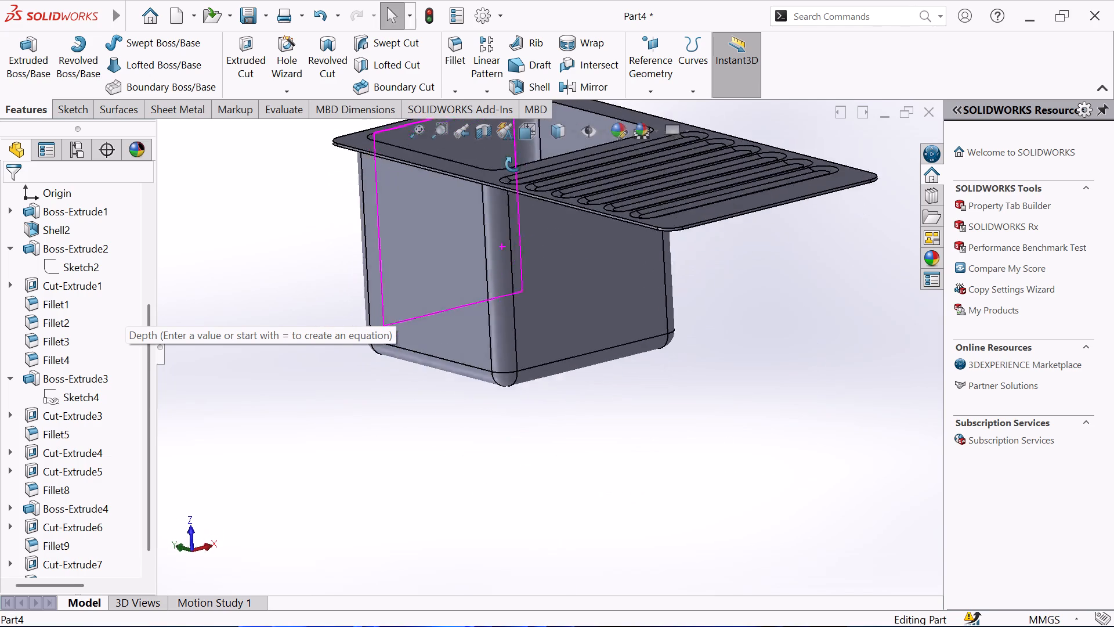
middle_drag(513, 164, 513, 164)
scroll(509, 194, up, 4)
scroll(509, 196, down, 2)
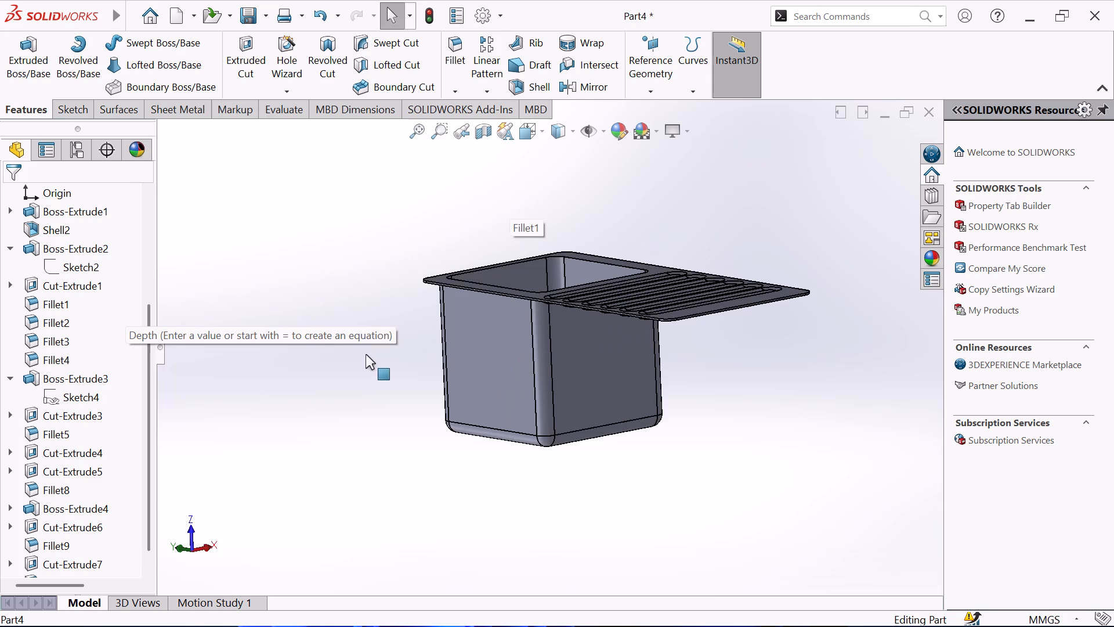
middle_drag(358, 359, 467, 511)
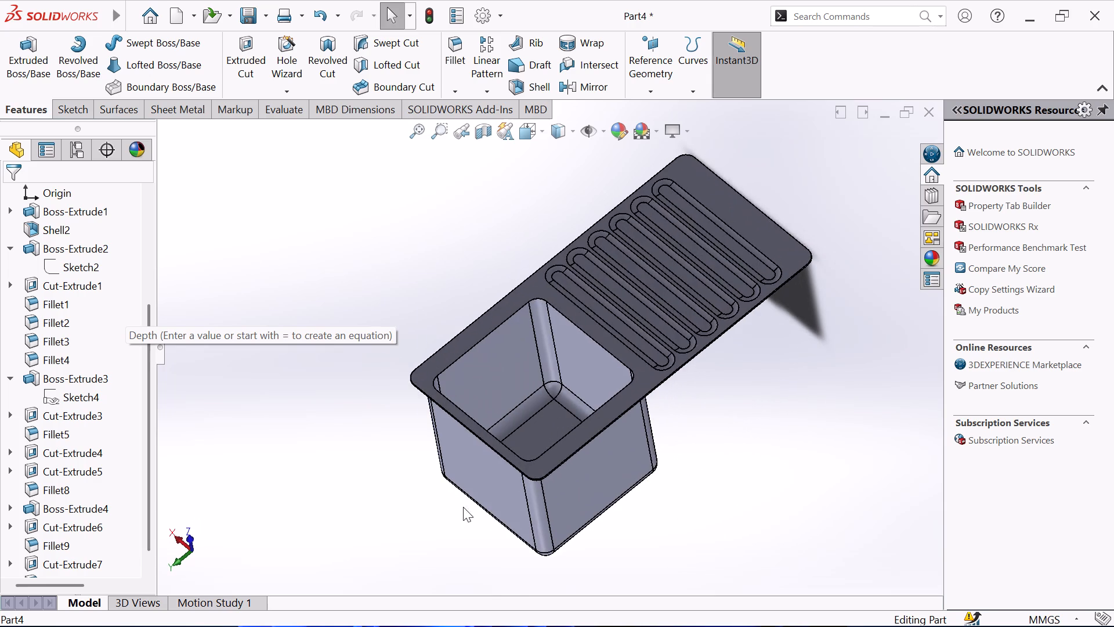
scroll(560, 383, down, 2)
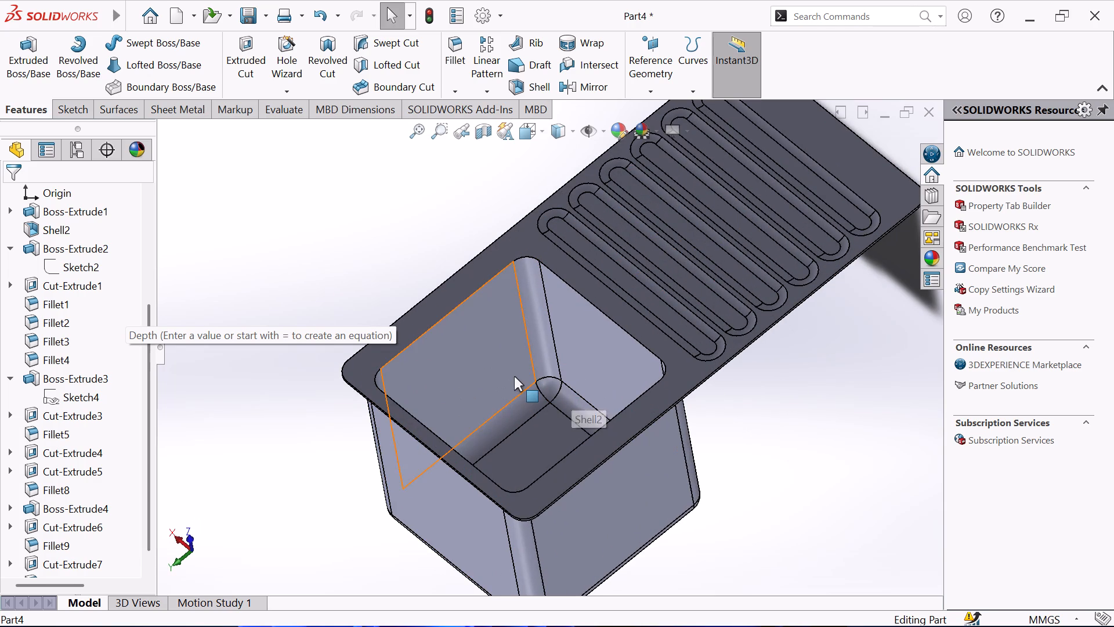
middle_drag(596, 265, 537, 139)
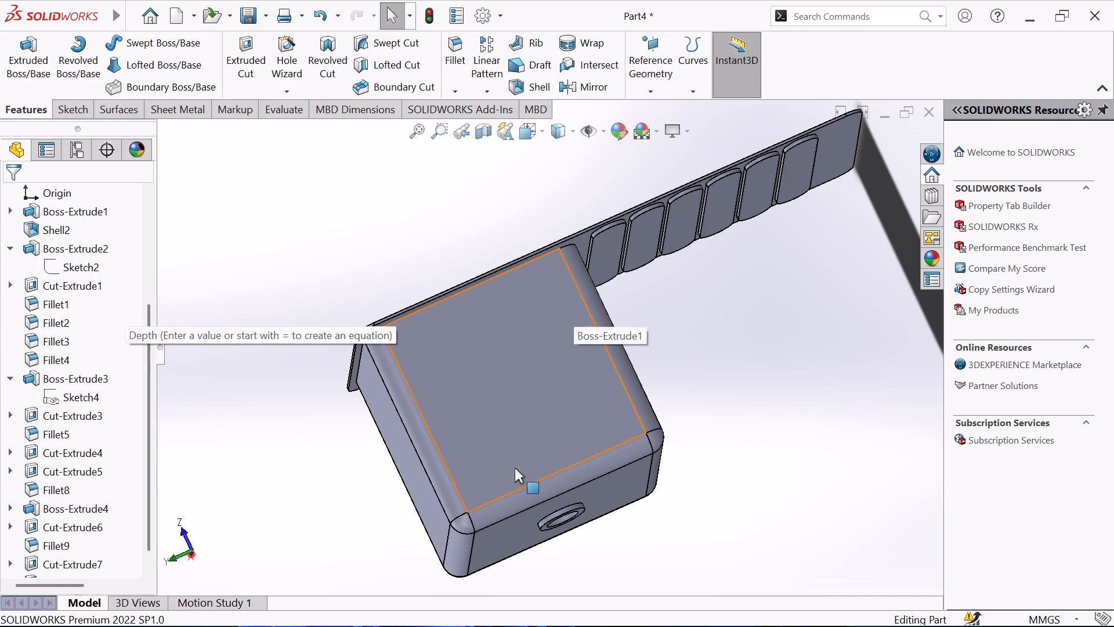
middle_drag(580, 418, 378, 441)
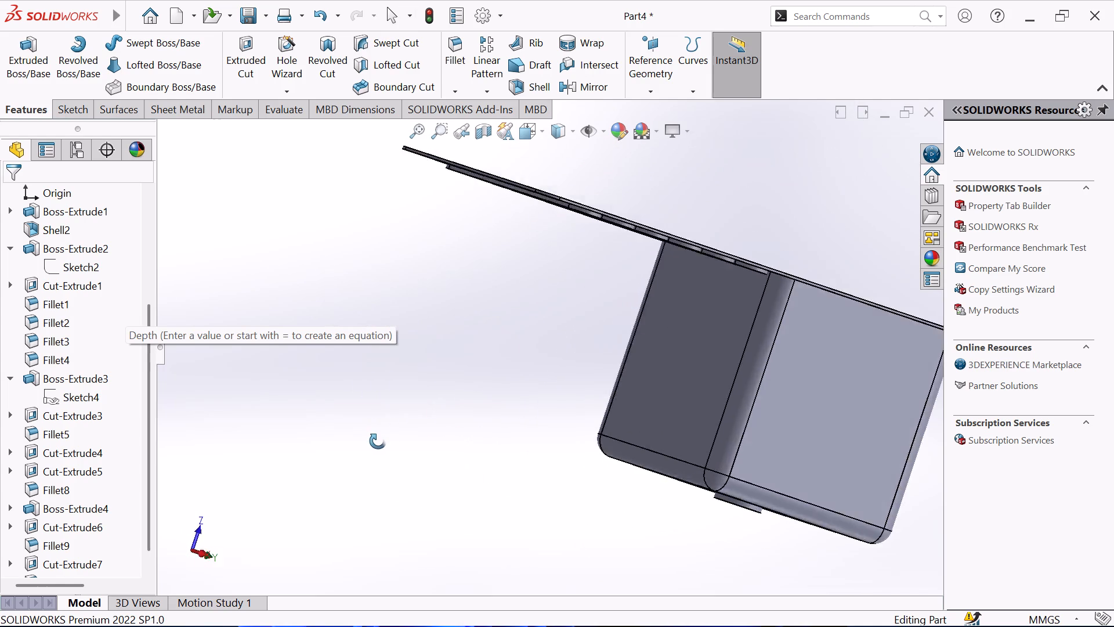
middle_drag(378, 441, 189, 311)
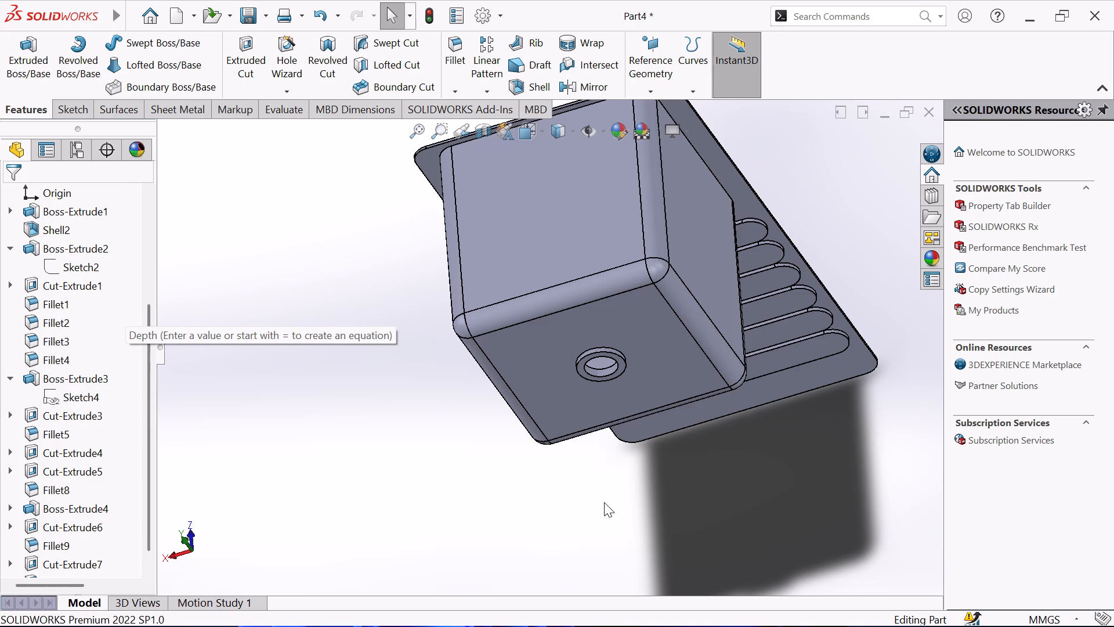
scroll(607, 503, up, 1)
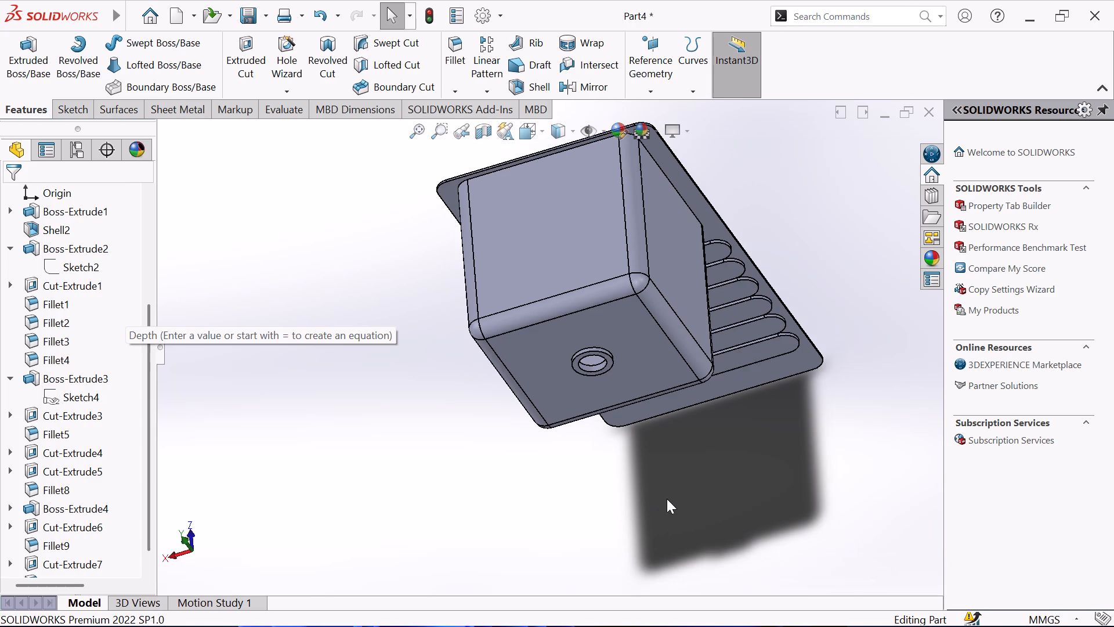
middle_drag(601, 225, 557, 273)
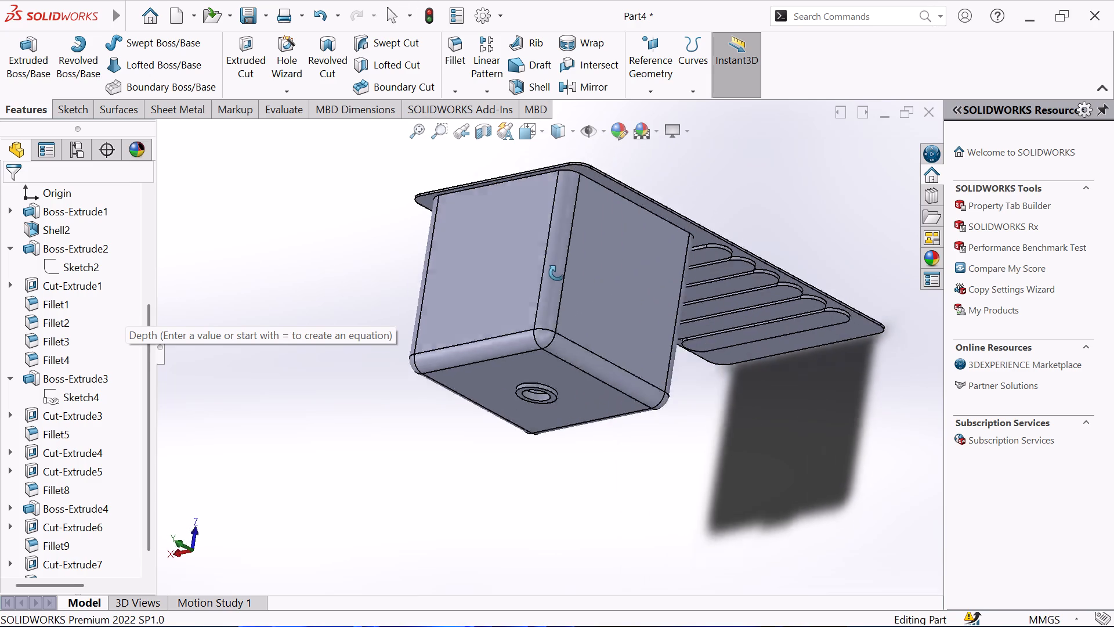
middle_drag(557, 273, 339, 466)
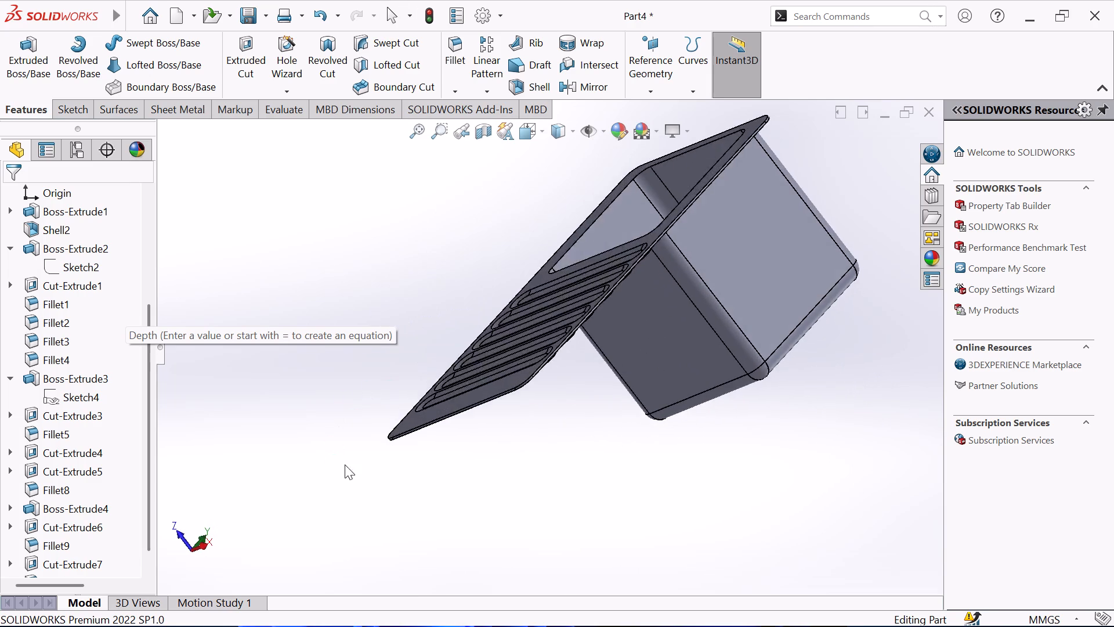
Inspect the inside of the box and check the fillet on its vertical inner corner.
scroll(583, 247, up, 3)
middle_drag(584, 247, 646, 225)
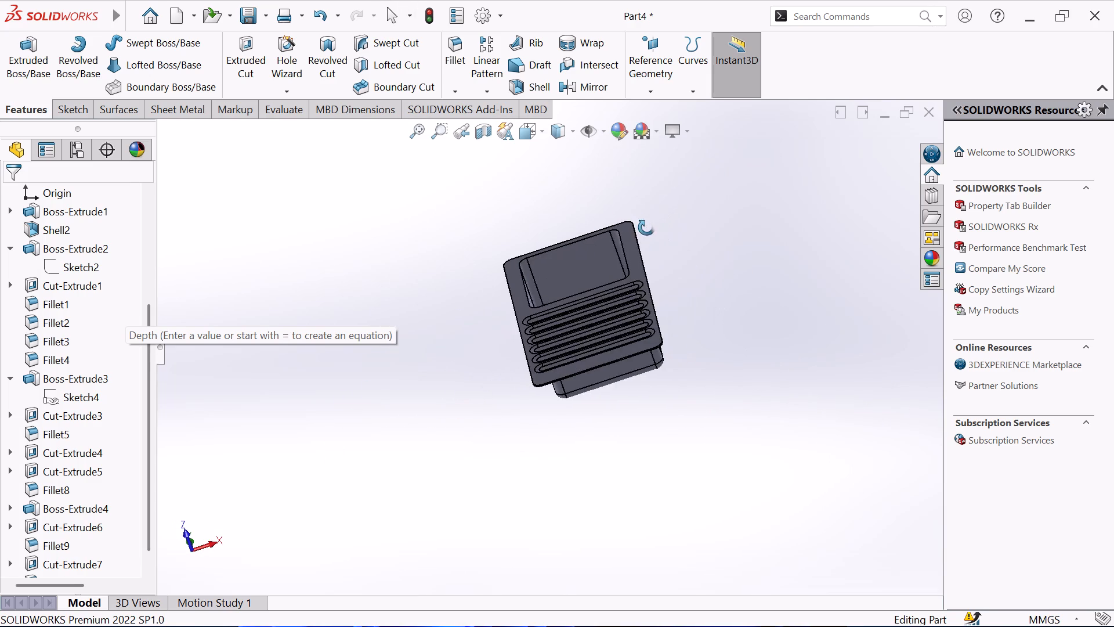
scroll(630, 231, down, 3)
middle_drag(570, 325, 592, 368)
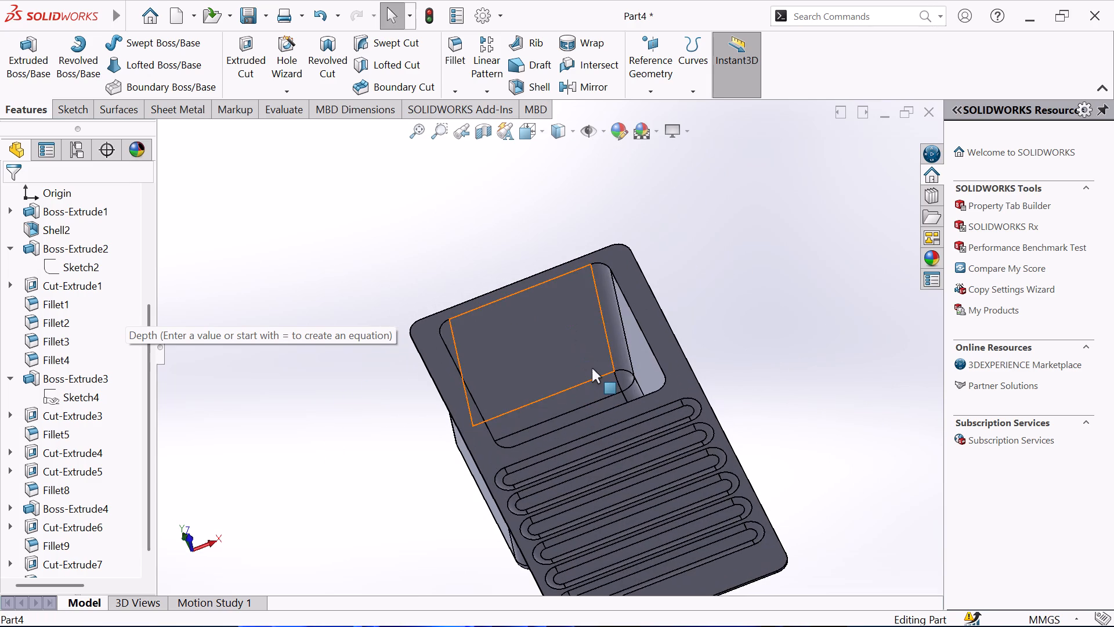
scroll(553, 412, down, 2)
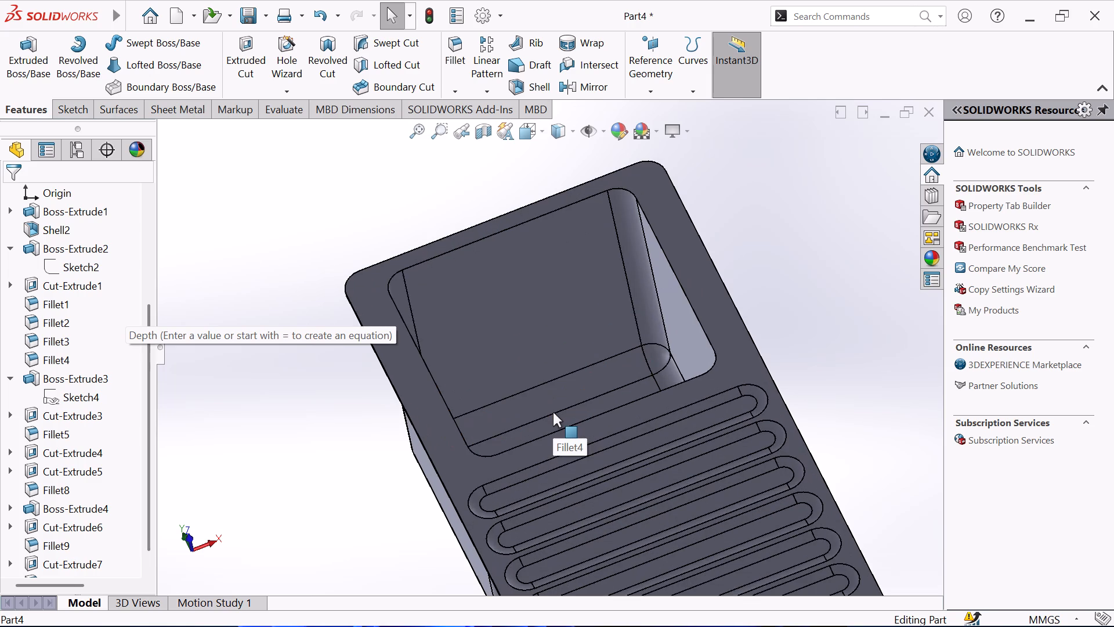
middle_drag(553, 413, 565, 417)
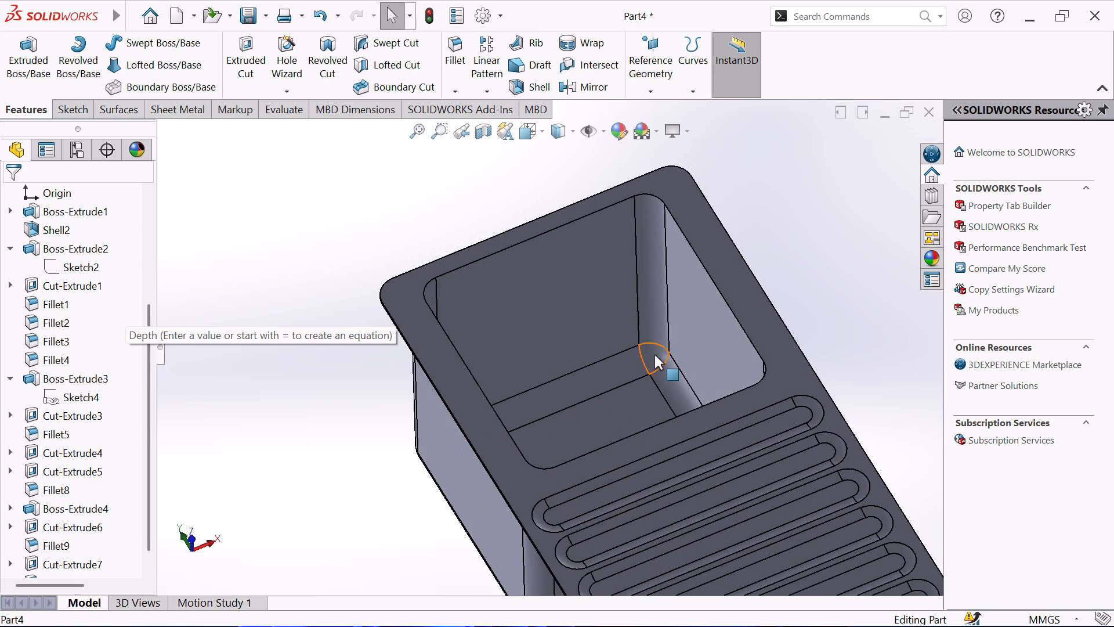
click(656, 311)
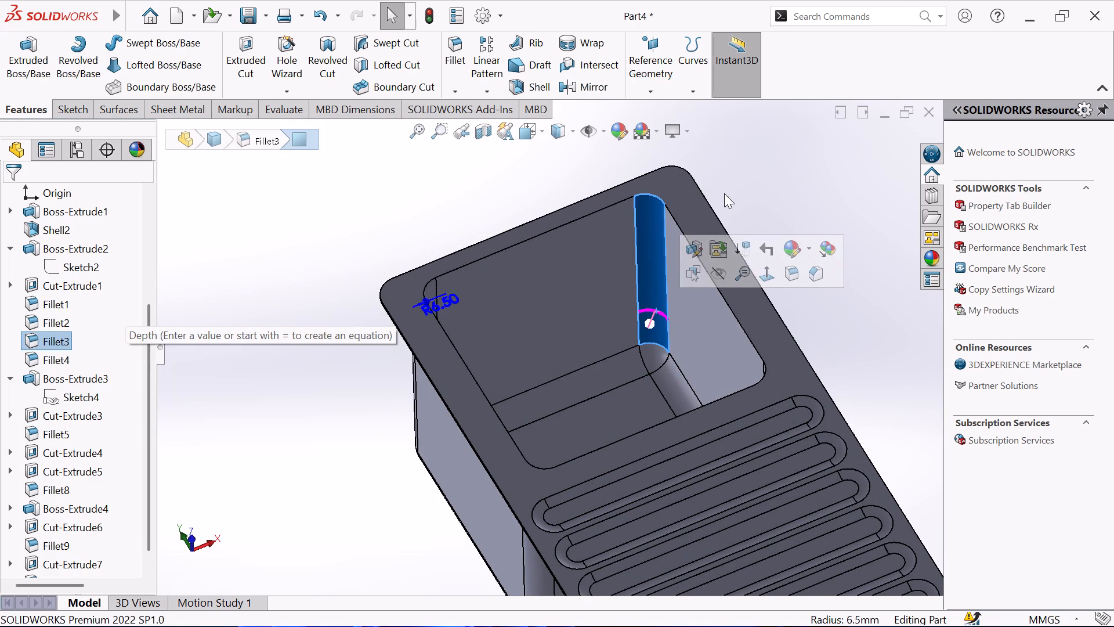
click(755, 173)
Examine the whole part from all around, including the drain hole in the box floor and the plate's thin edges.
scroll(707, 326, up, 1)
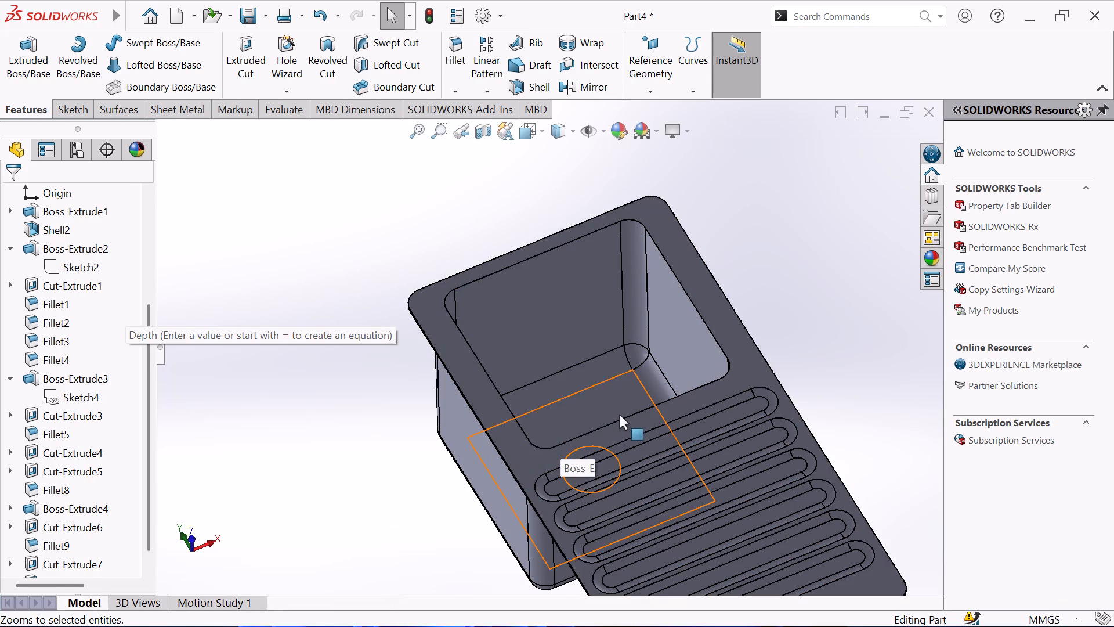
scroll(623, 412, up, 1)
middle_drag(624, 409, 674, 300)
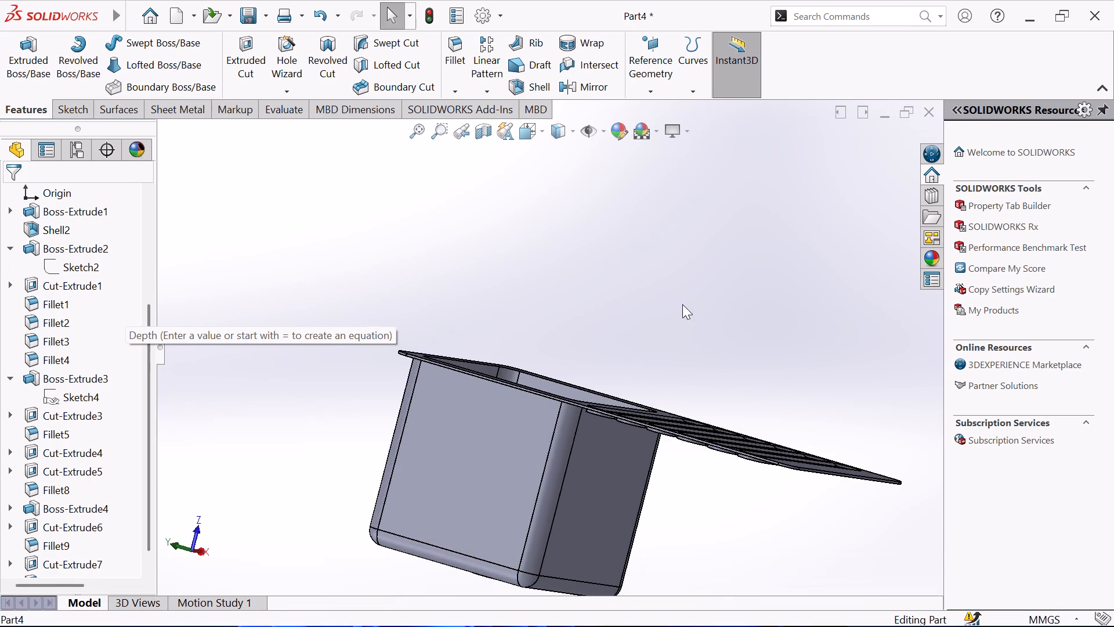
middle_drag(661, 476, 429, 381)
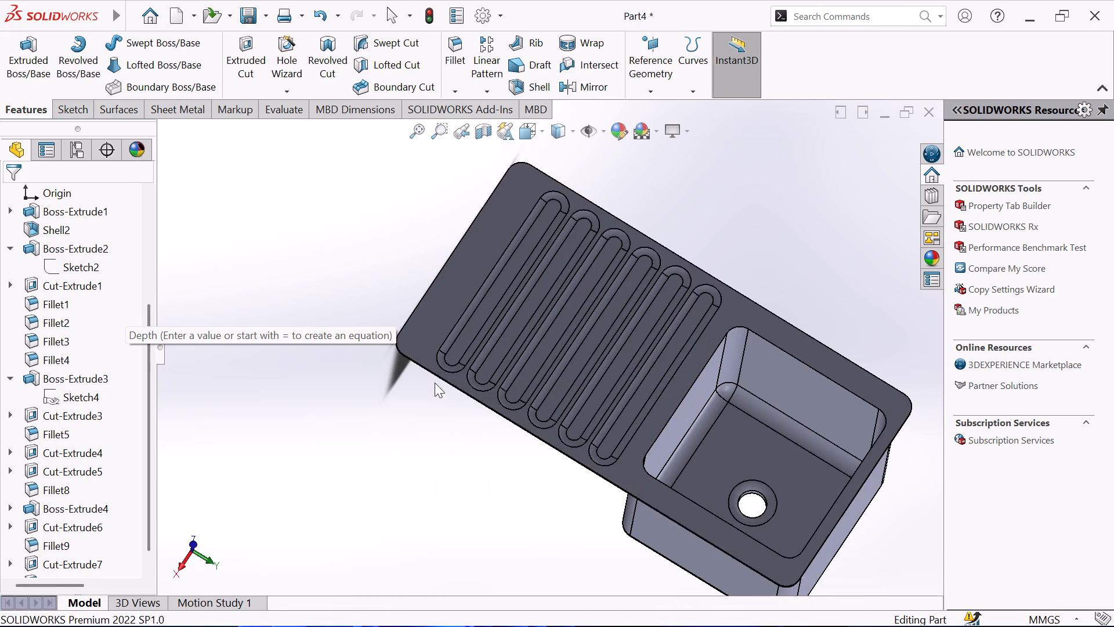
scroll(702, 467, up, 2)
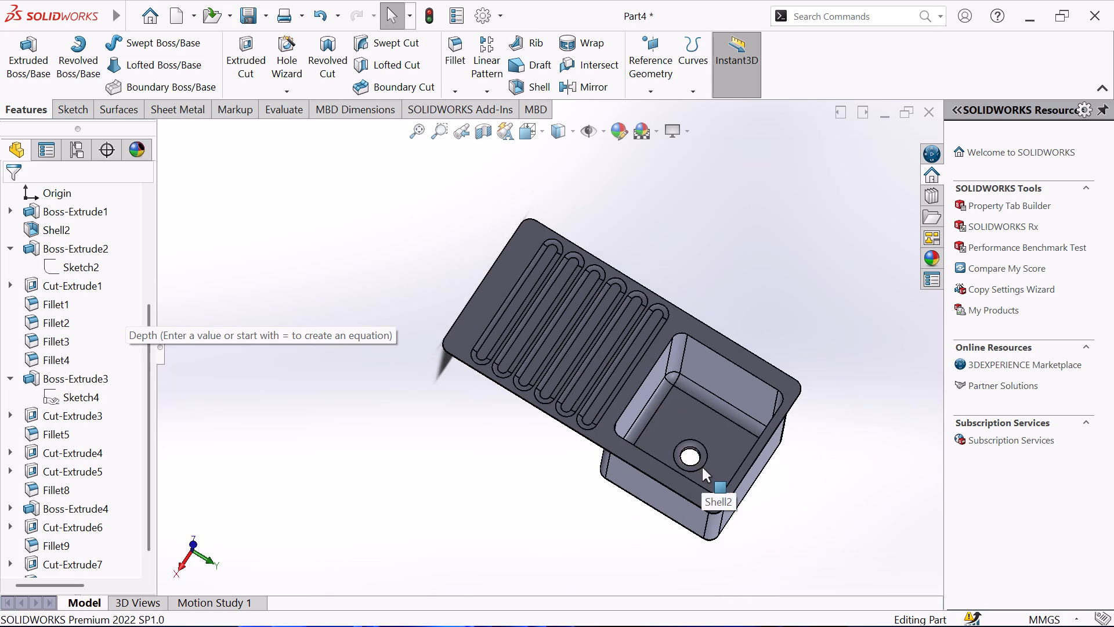
middle_drag(703, 460, 700, 358)
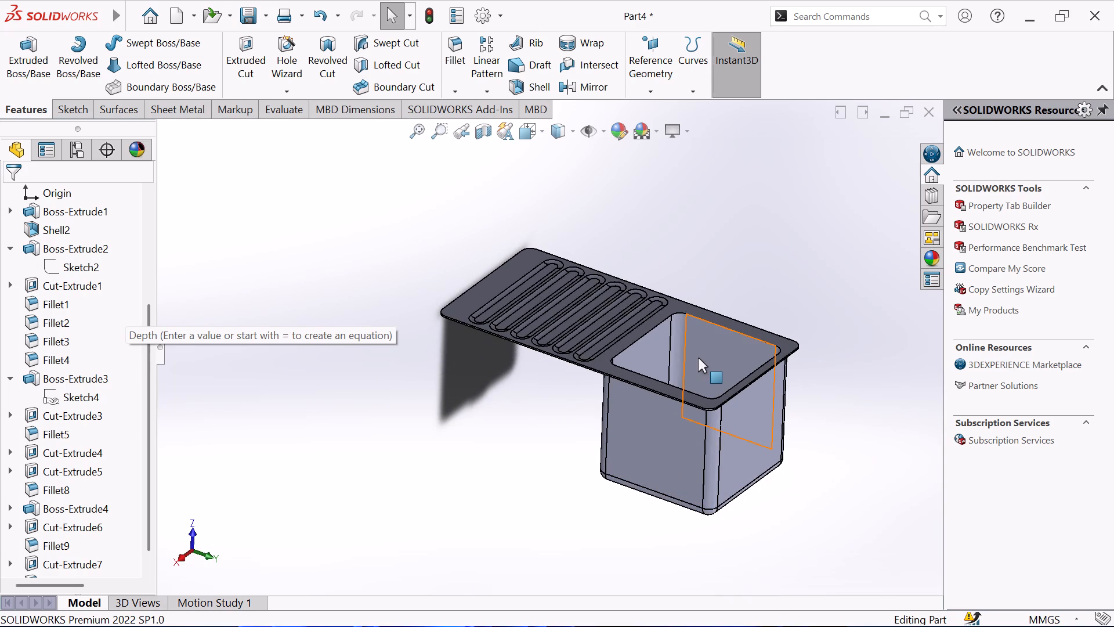
scroll(707, 357, down, 1)
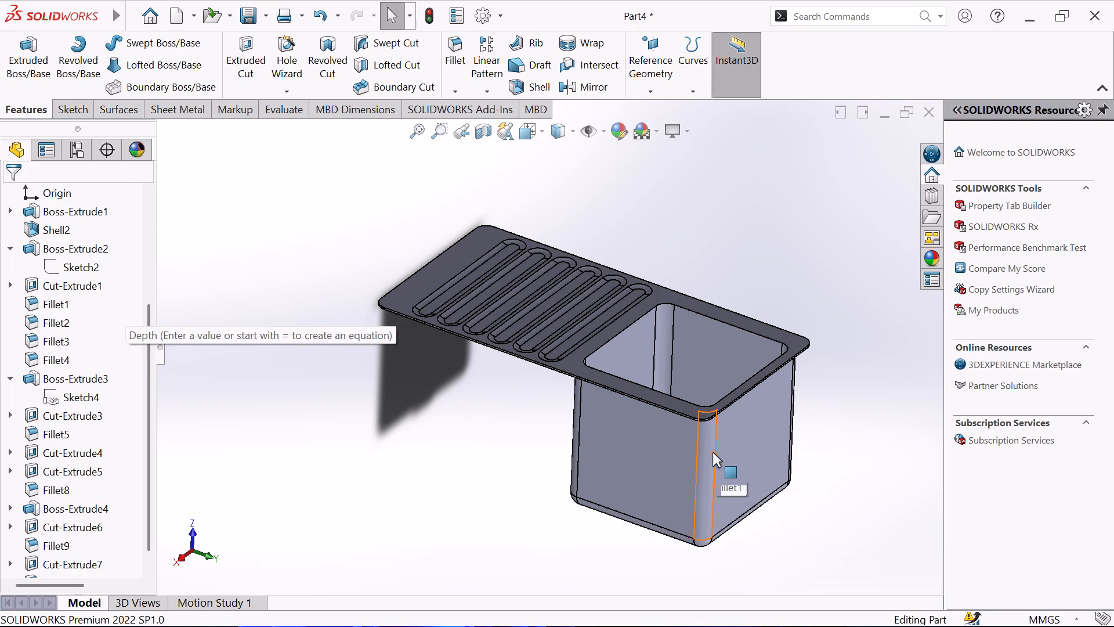
middle_drag(712, 452, 963, 527)
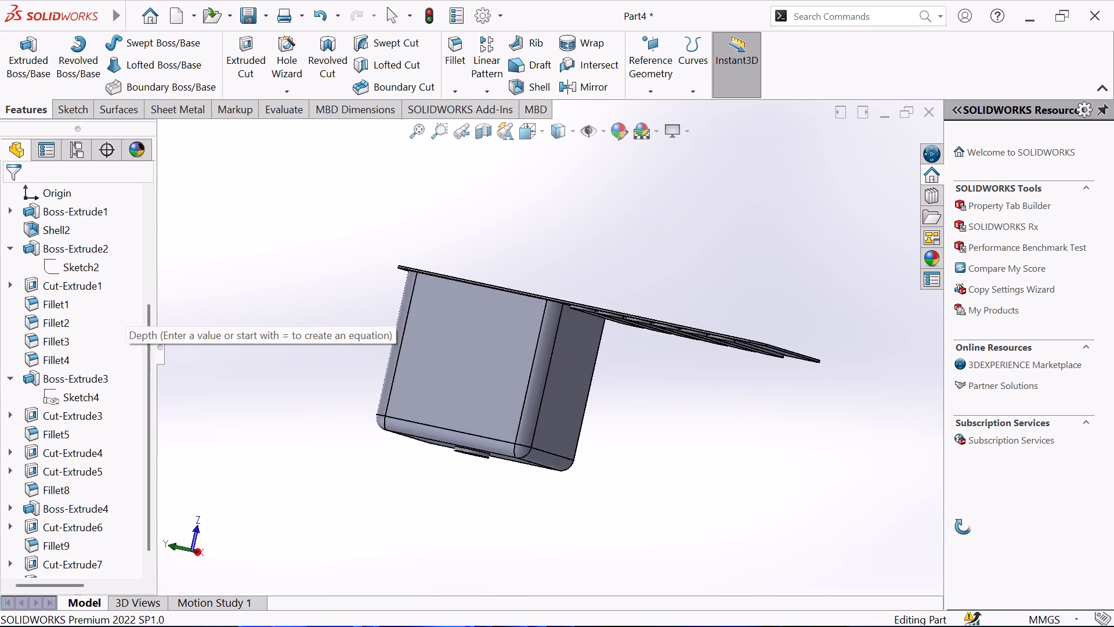
middle_drag(963, 527, 668, 526)
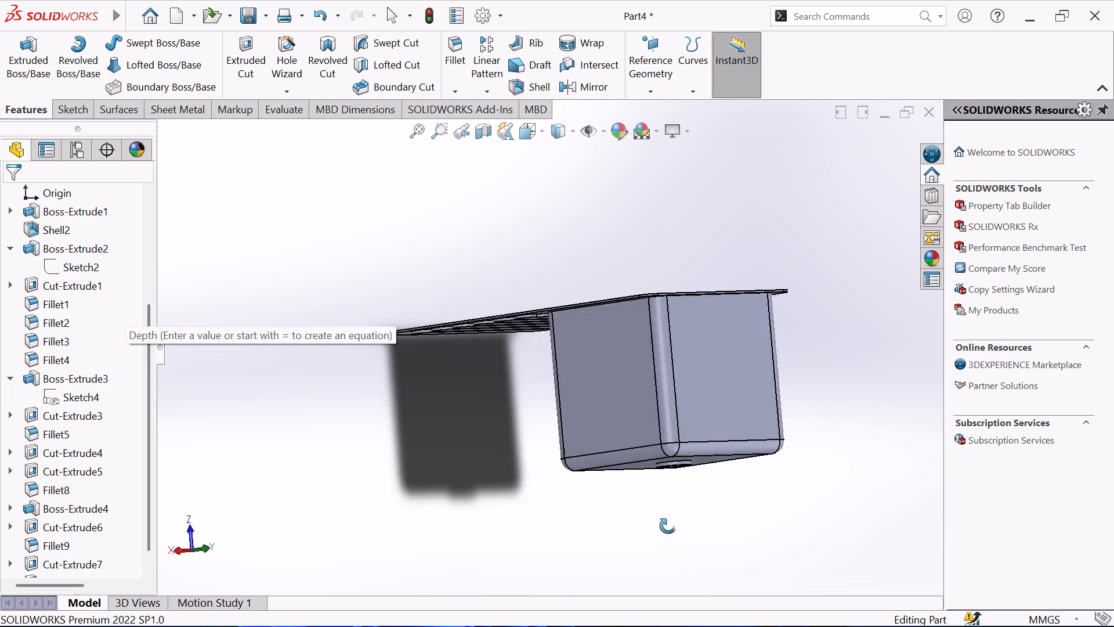
middle_drag(668, 526, 502, 593)
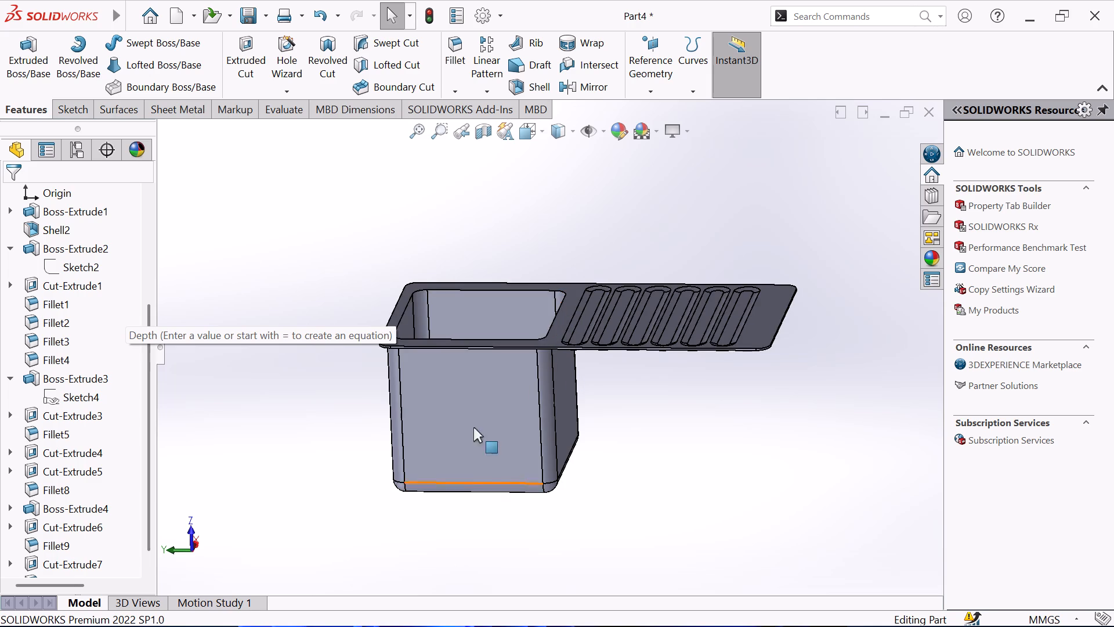
Examine the plate's top face and the slot recess nearest the box, checking the sketch dimensions behind each.
scroll(584, 307, down, 2)
middle_drag(542, 333, 528, 414)
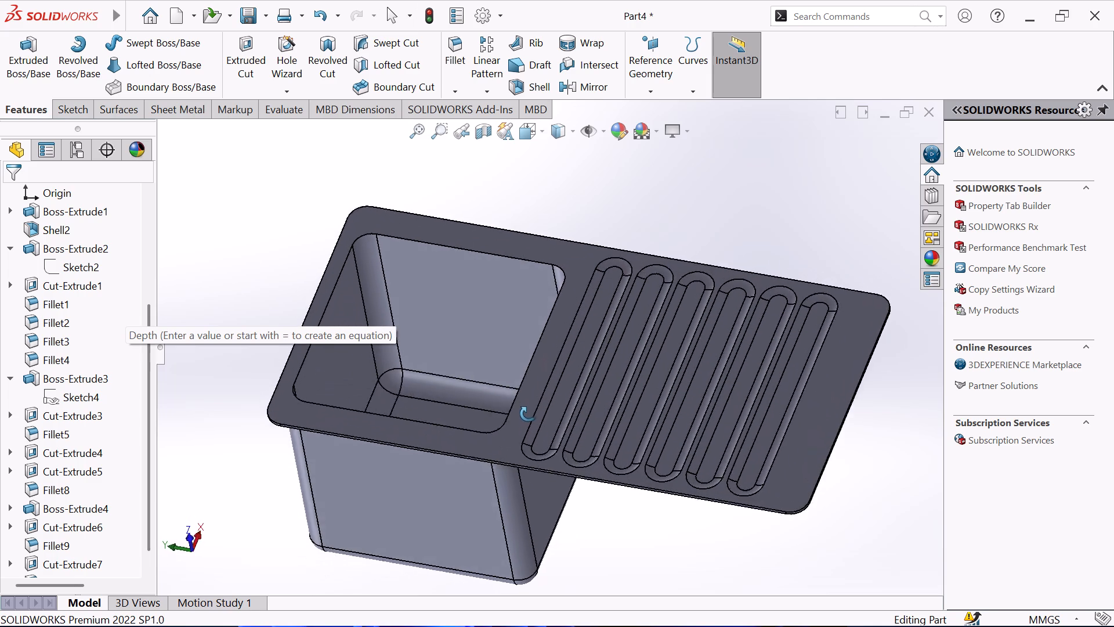
middle_drag(528, 414, 528, 424)
scroll(529, 421, down, 1)
click(527, 405)
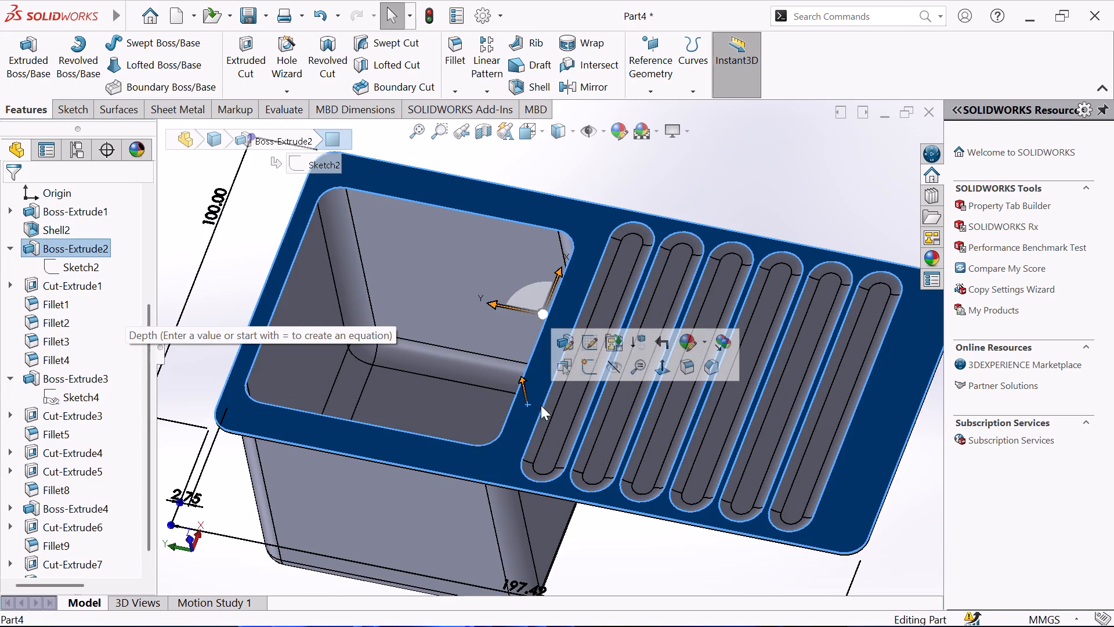
click(556, 417)
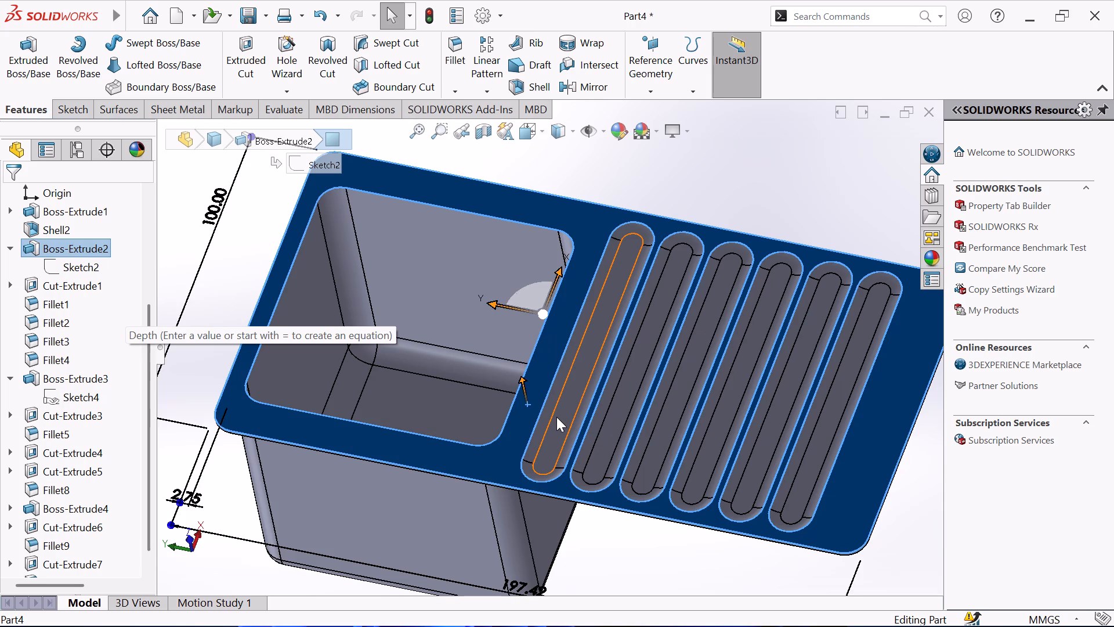
click(500, 405)
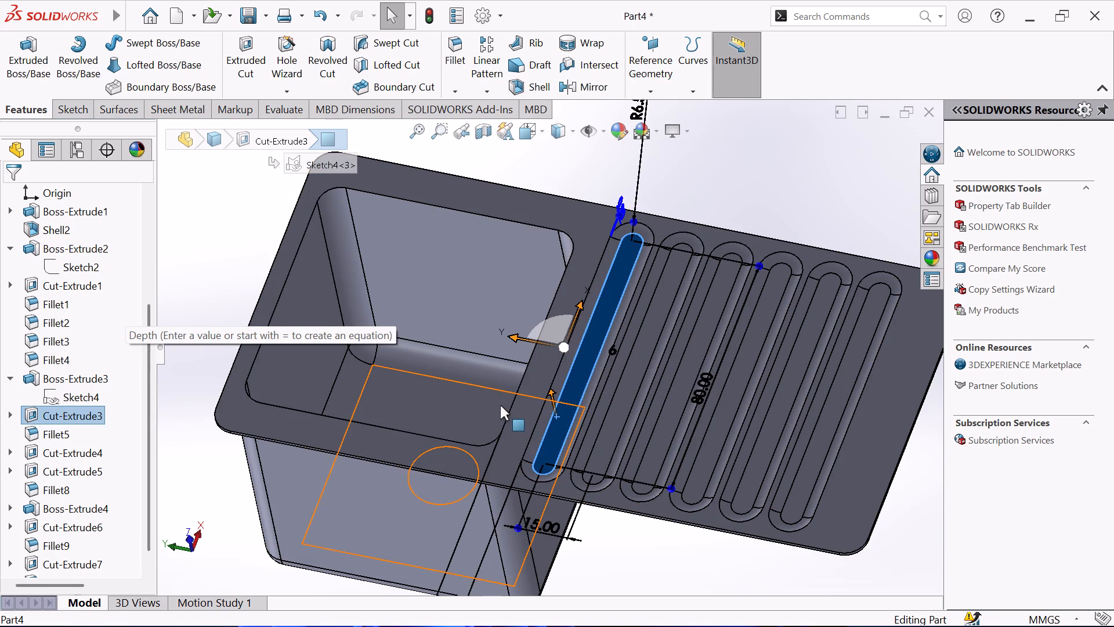
click(756, 175)
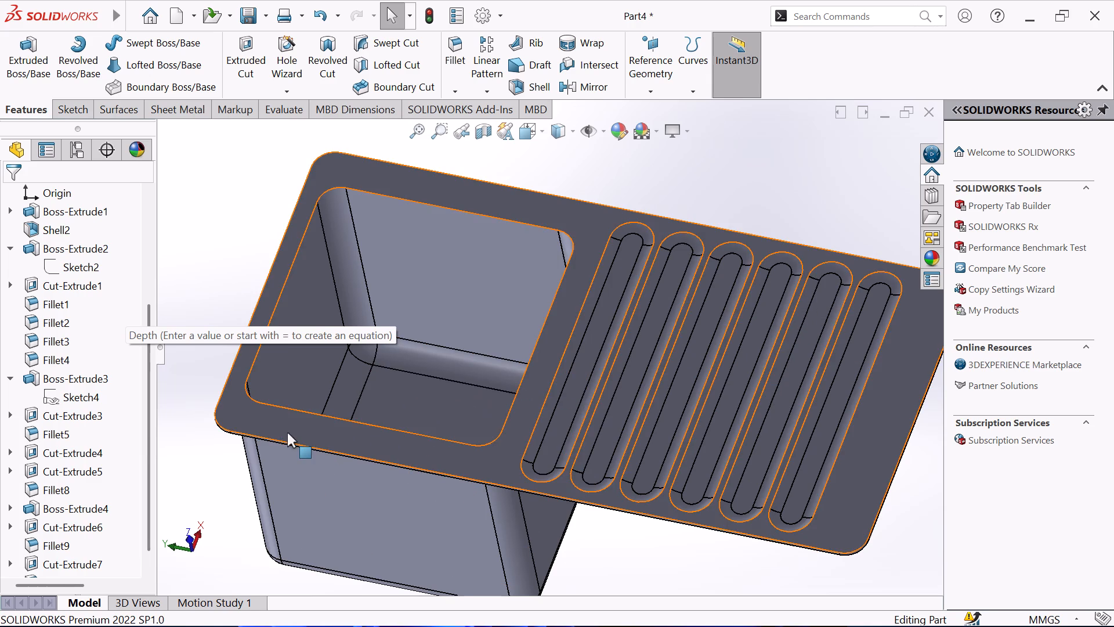
Examine the whole part from the front, the back and side-on, including the box walls and the plate's profile.
scroll(375, 410, up, 1)
middle_drag(376, 402, 402, 332)
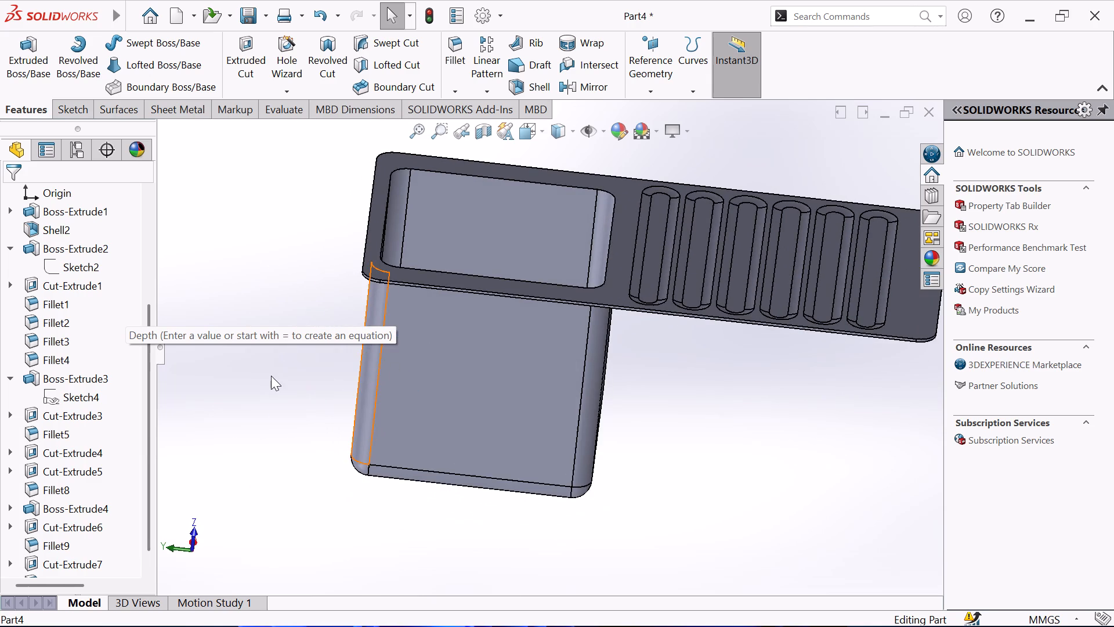
scroll(272, 365, up, 3)
click(319, 323)
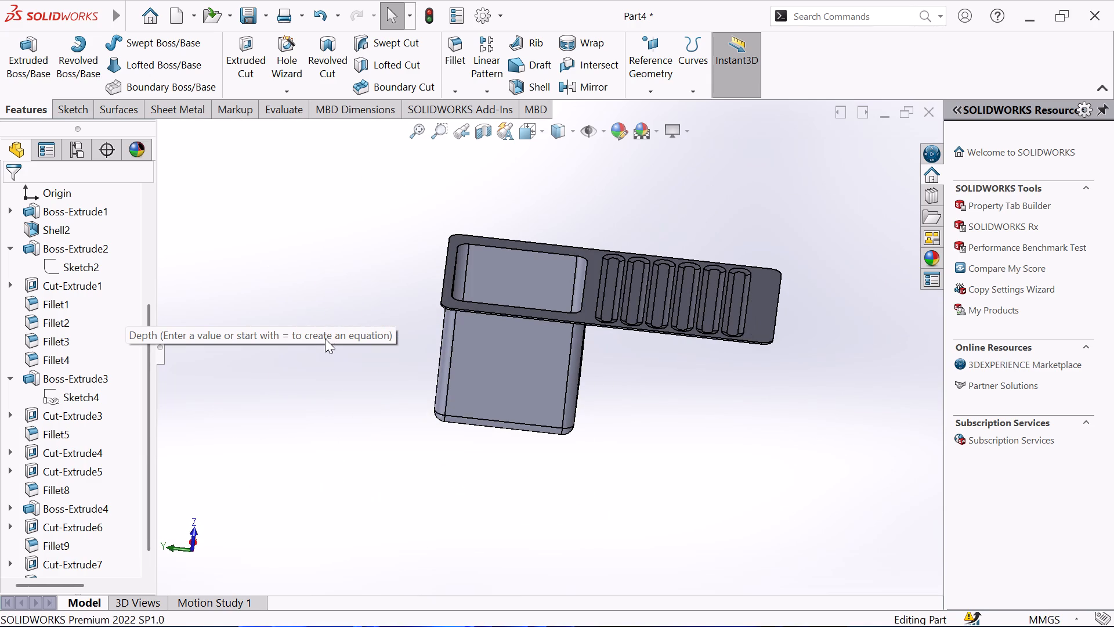
click(325, 340)
drag(325, 340, 372, 302)
middle_drag(551, 354, 295, 367)
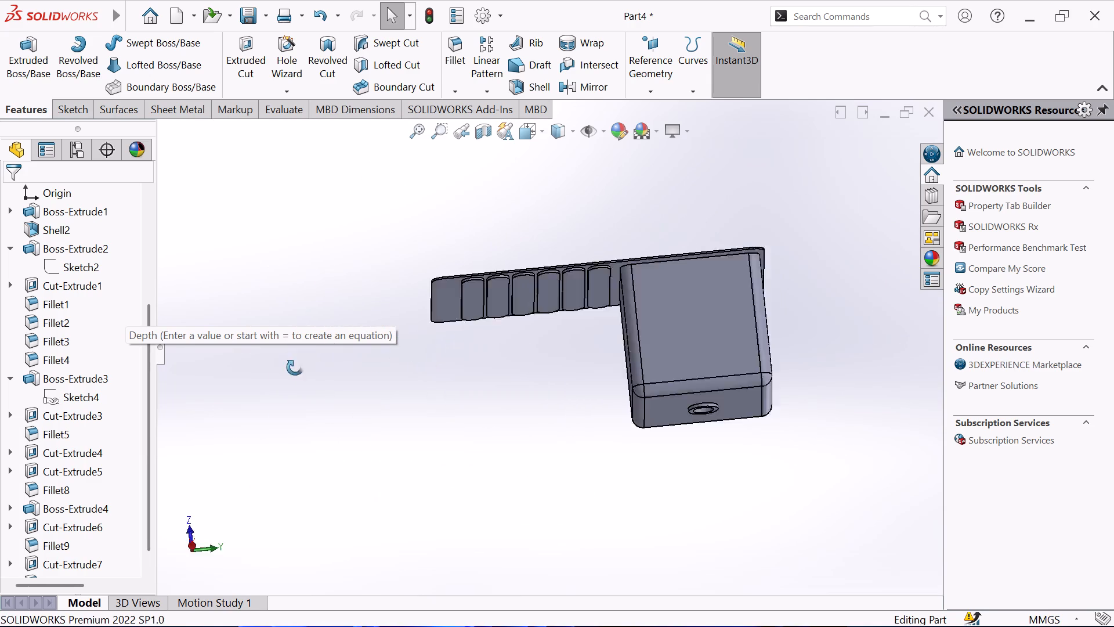
middle_drag(295, 367, 256, 392)
click(323, 444)
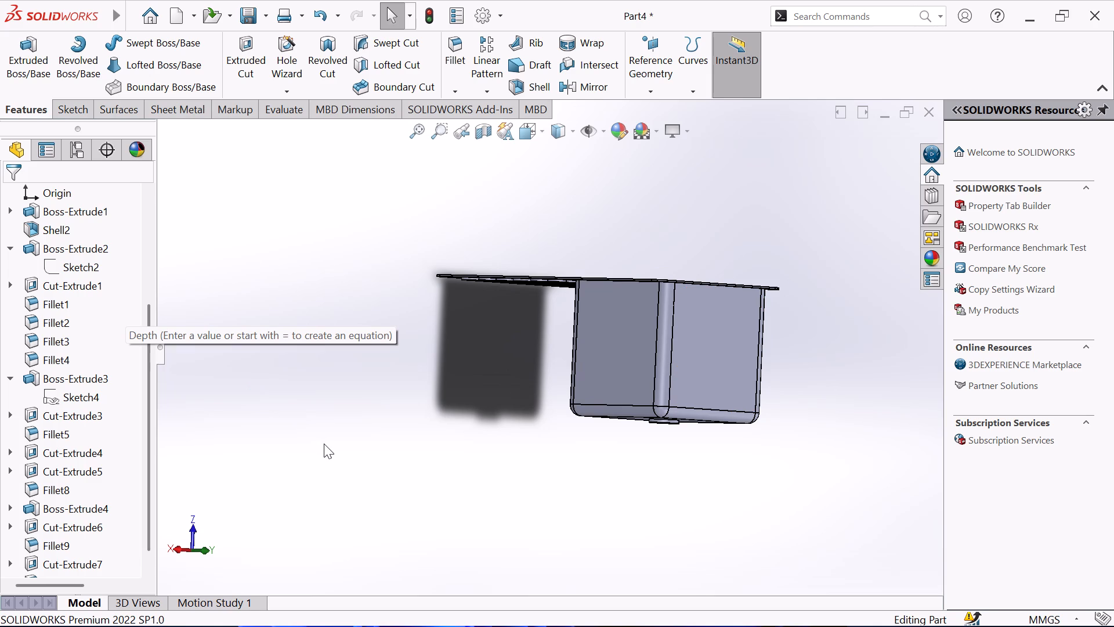
key(Escape)
Examine the underside of the box up close, covering its filleted bottom edges and the raised ring around the drain hole.
scroll(509, 371, down, 2)
middle_drag(844, 401, 790, 309)
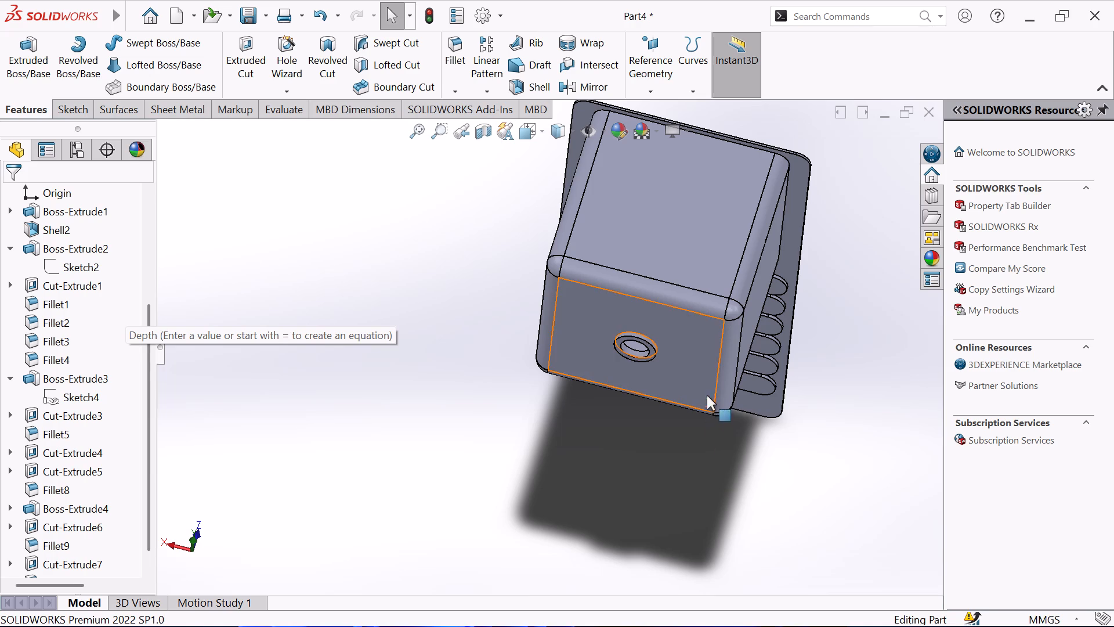
middle_drag(697, 289, 697, 304)
scroll(668, 379, down, 3)
middle_drag(677, 312, 678, 302)
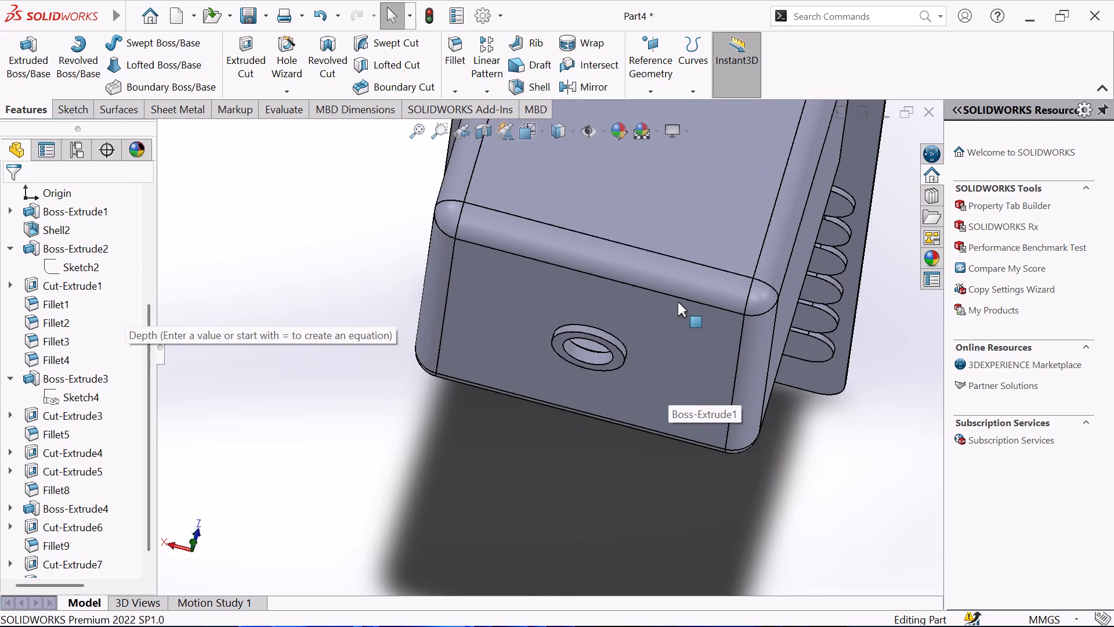
middle_drag(678, 302, 692, 197)
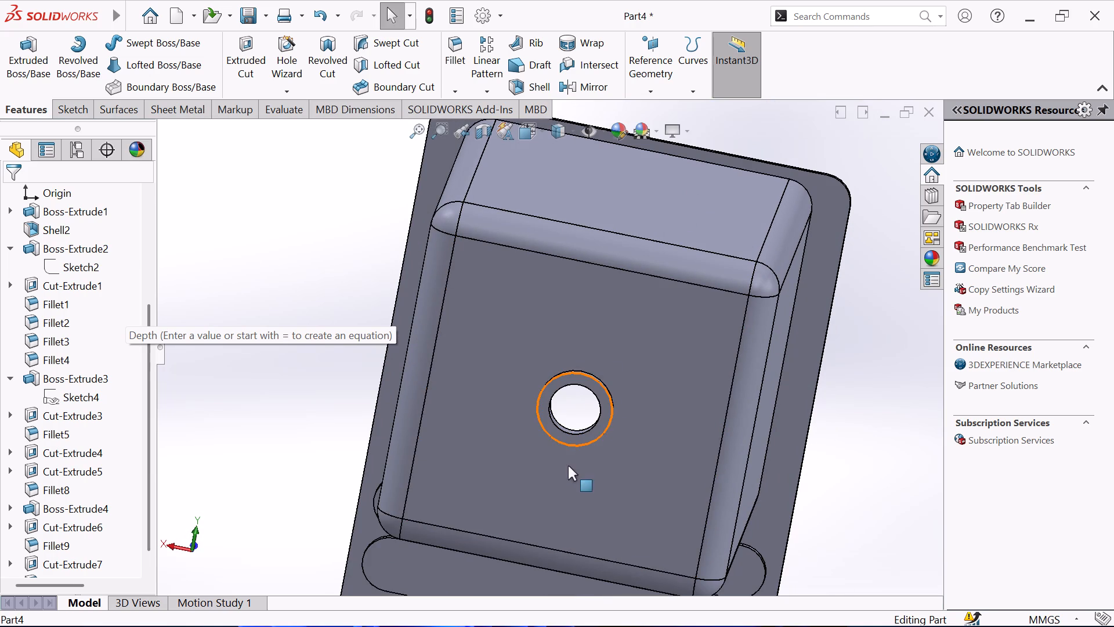
scroll(551, 514, down, 2)
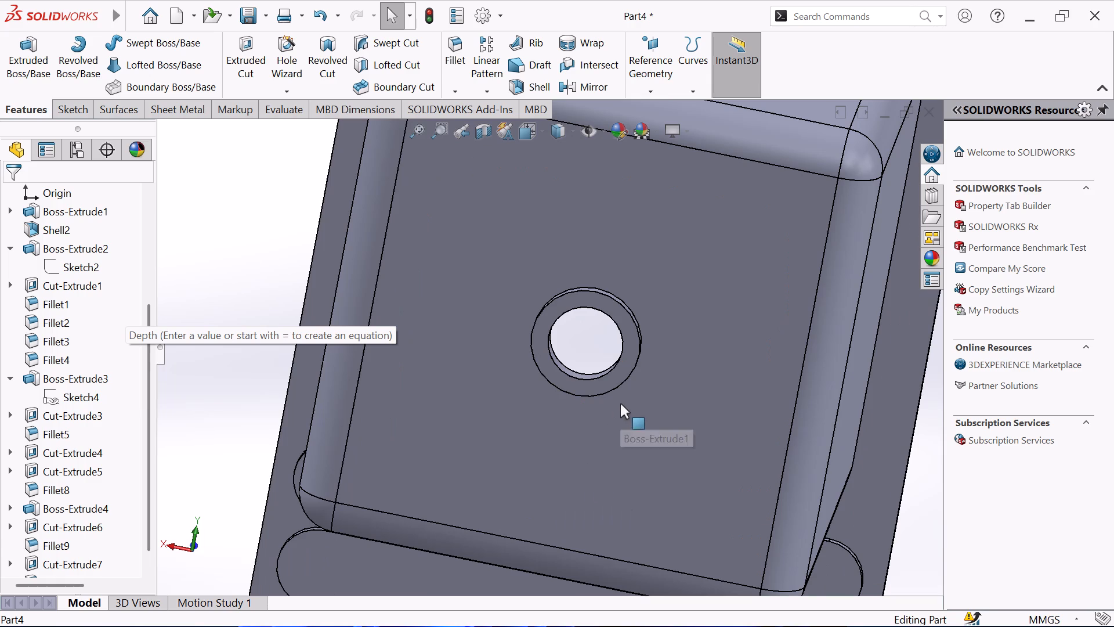
middle_drag(624, 398, 646, 323)
middle_click(646, 323)
middle_click(646, 323)
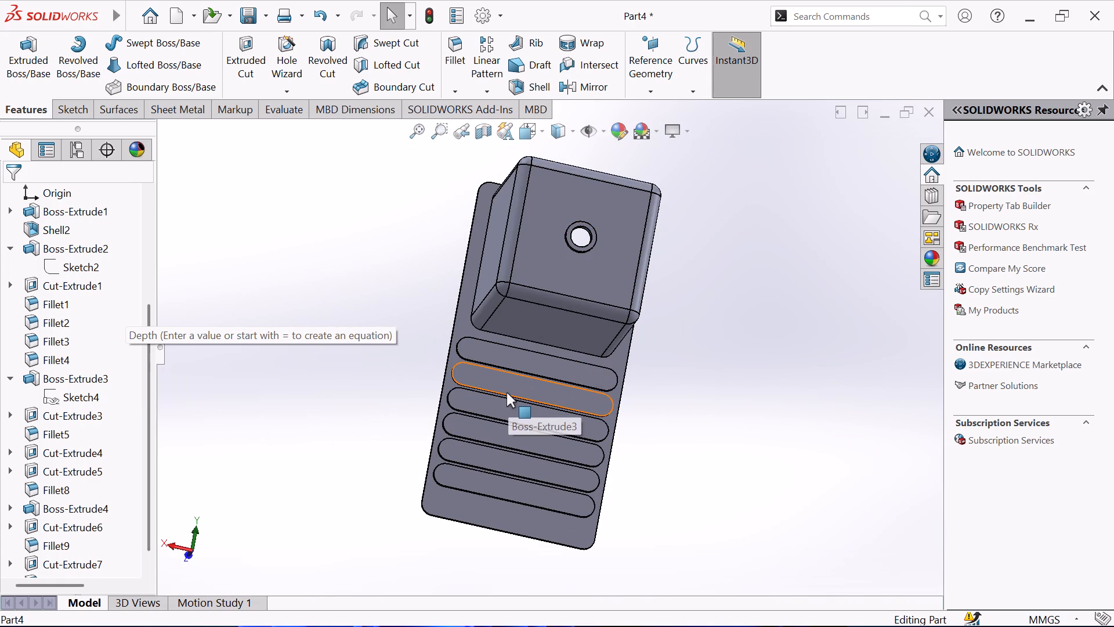
scroll(573, 284, down, 5)
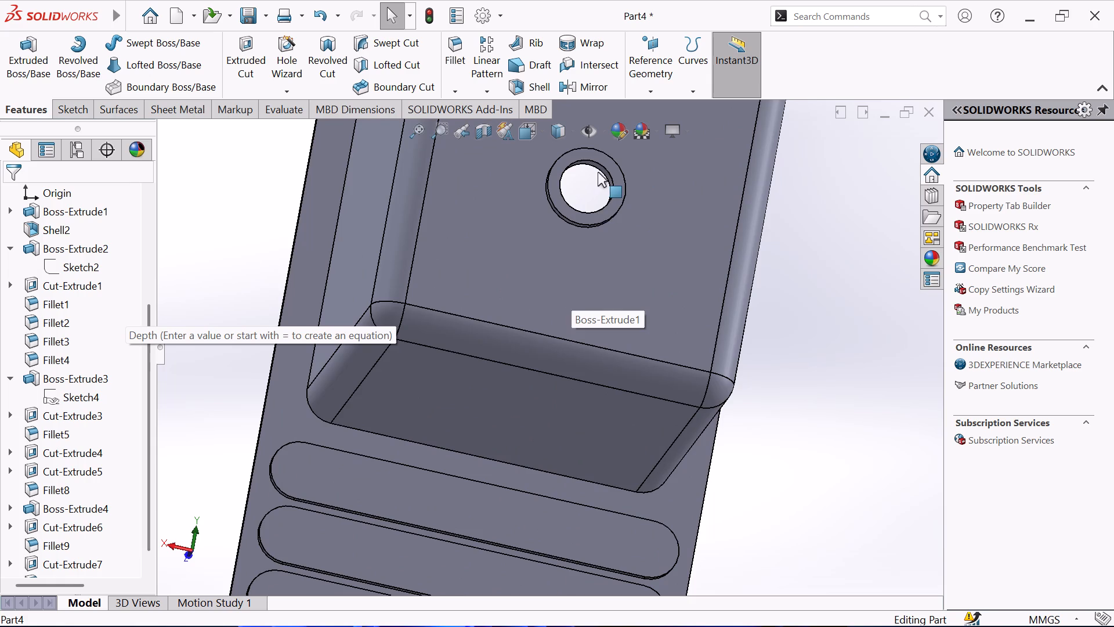
middle_drag(598, 172, 589, 216)
scroll(597, 189, down, 4)
middle_drag(598, 189, 649, 266)
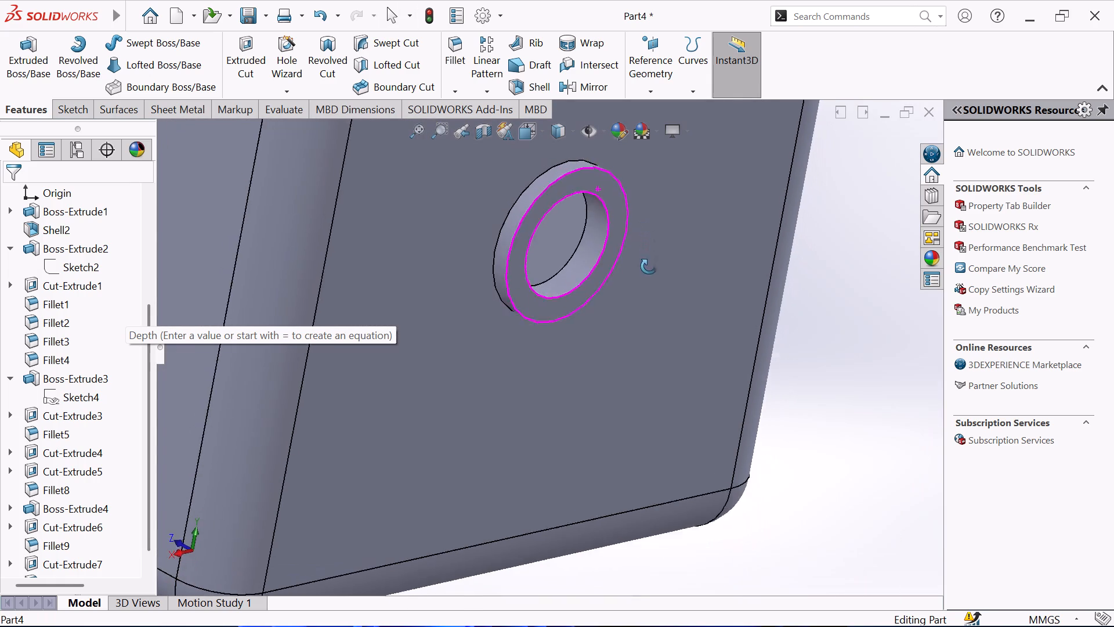
middle_drag(649, 266, 630, 355)
scroll(625, 356, up, 2)
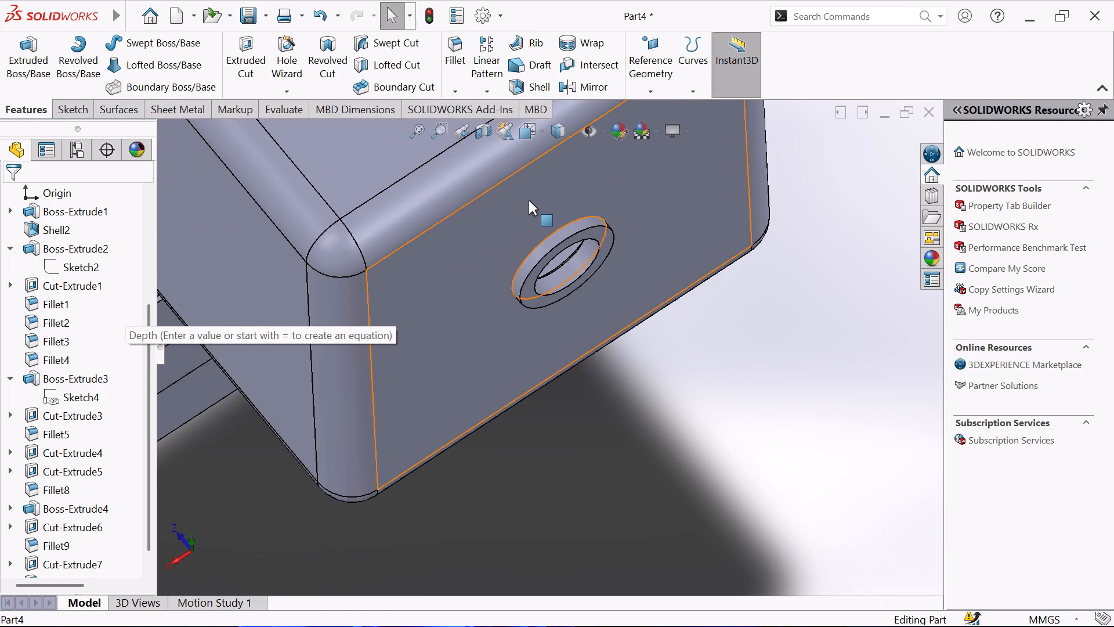
scroll(529, 200, up, 1)
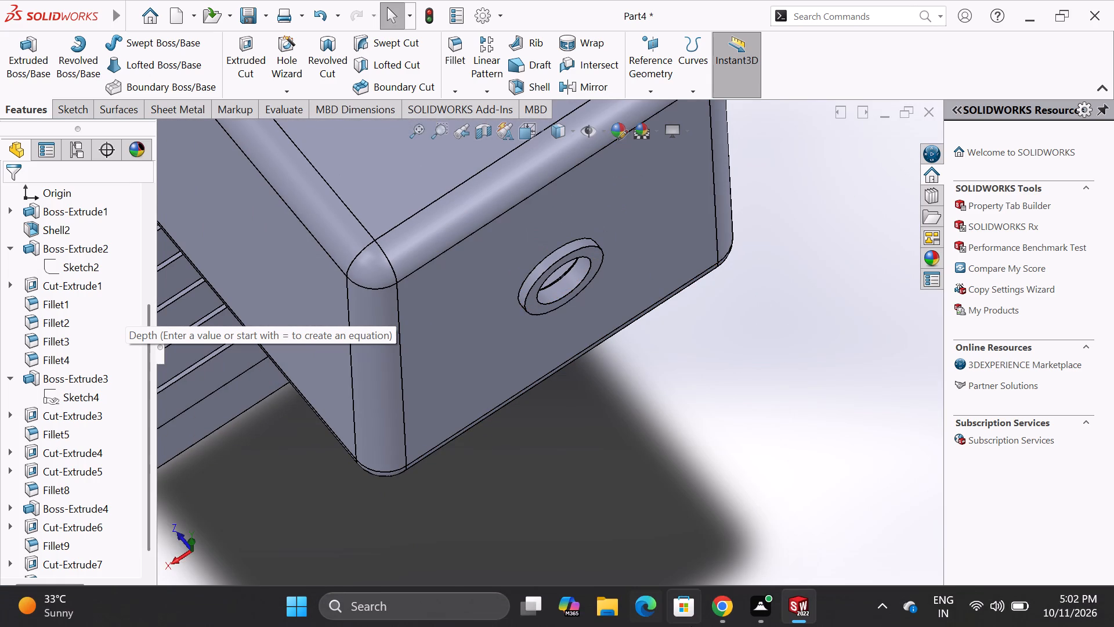
scroll(636, 616, up, 1)
scroll(599, 561, up, 1)
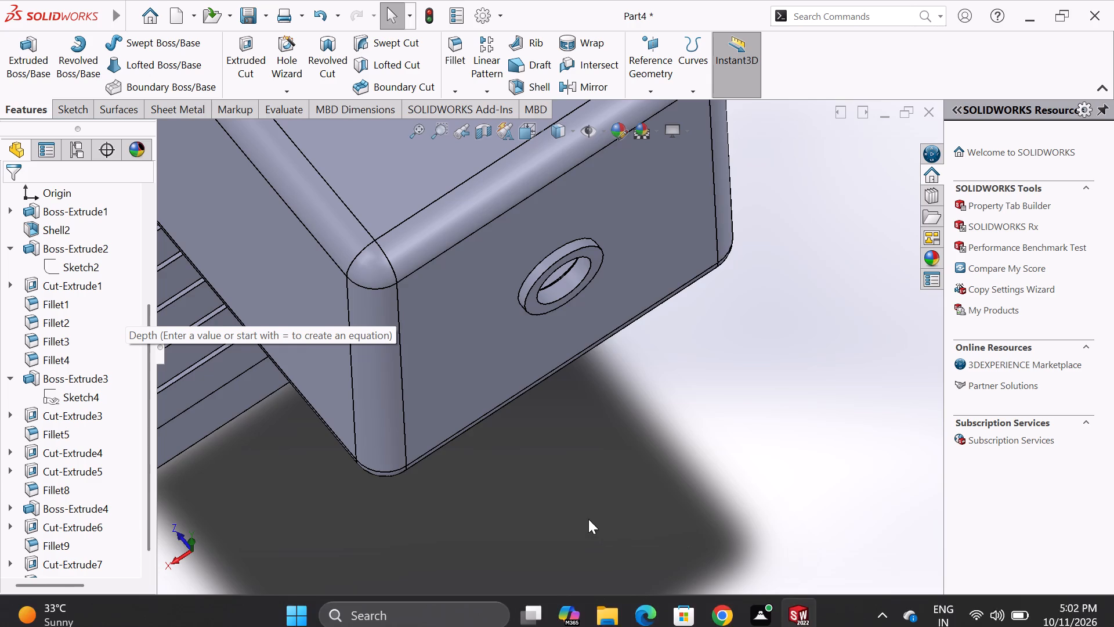
scroll(551, 387, up, 2)
Inspect the drain hole and its rounded recess in the box floor from inside the box.
middle_drag(425, 282, 542, 390)
scroll(484, 317, up, 3)
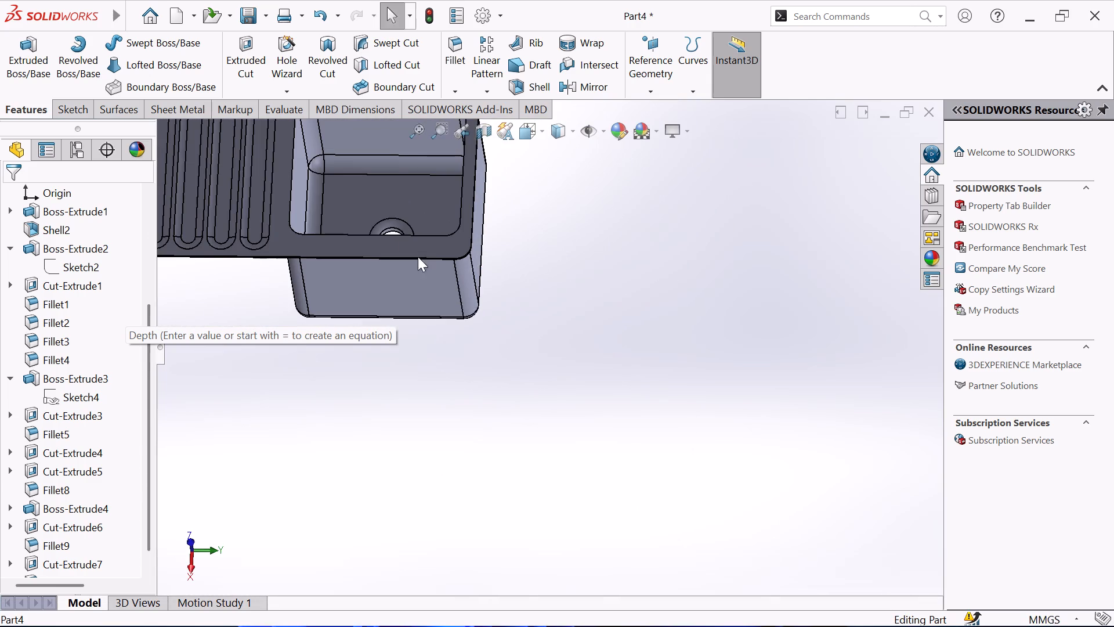
scroll(384, 211, down, 1)
middle_drag(383, 211, 386, 247)
scroll(382, 212, down, 9)
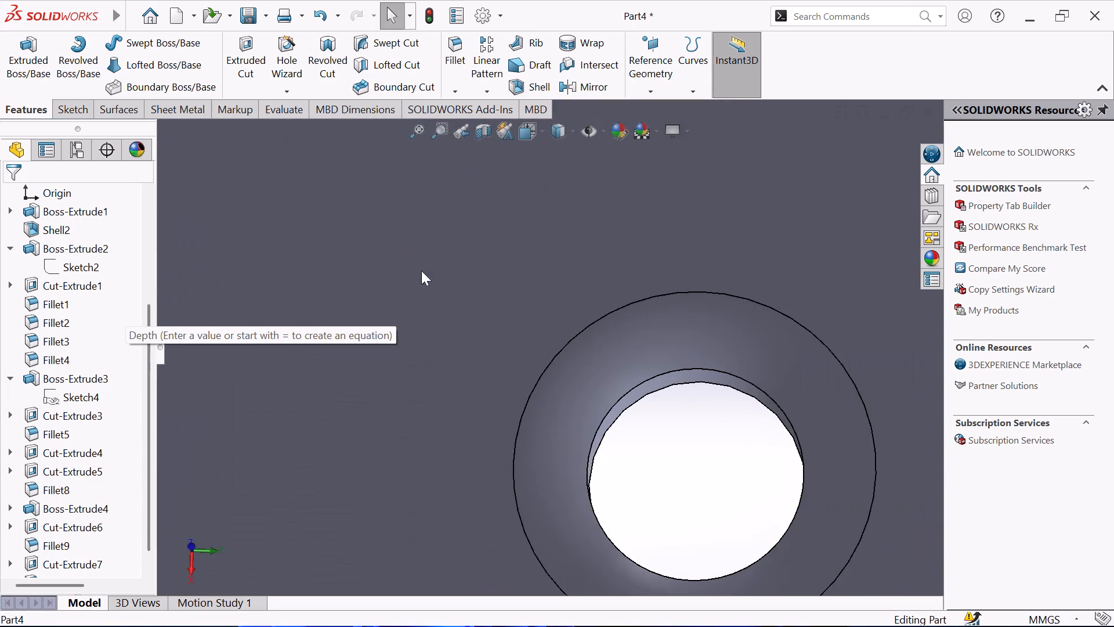
middle_drag(535, 303, 563, 349)
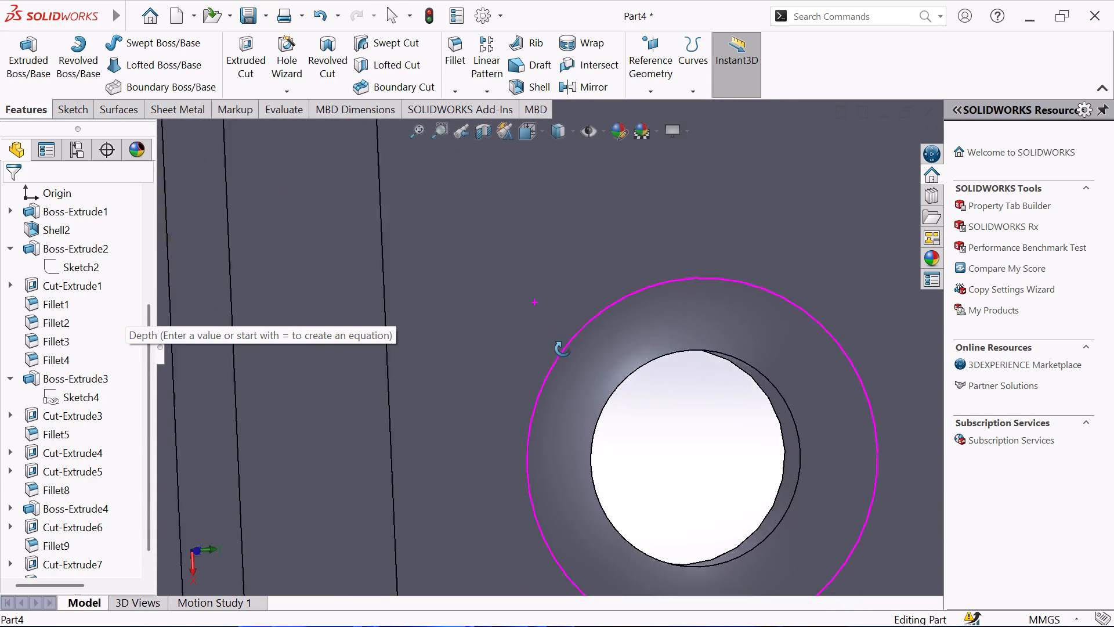
middle_drag(563, 349, 503, 287)
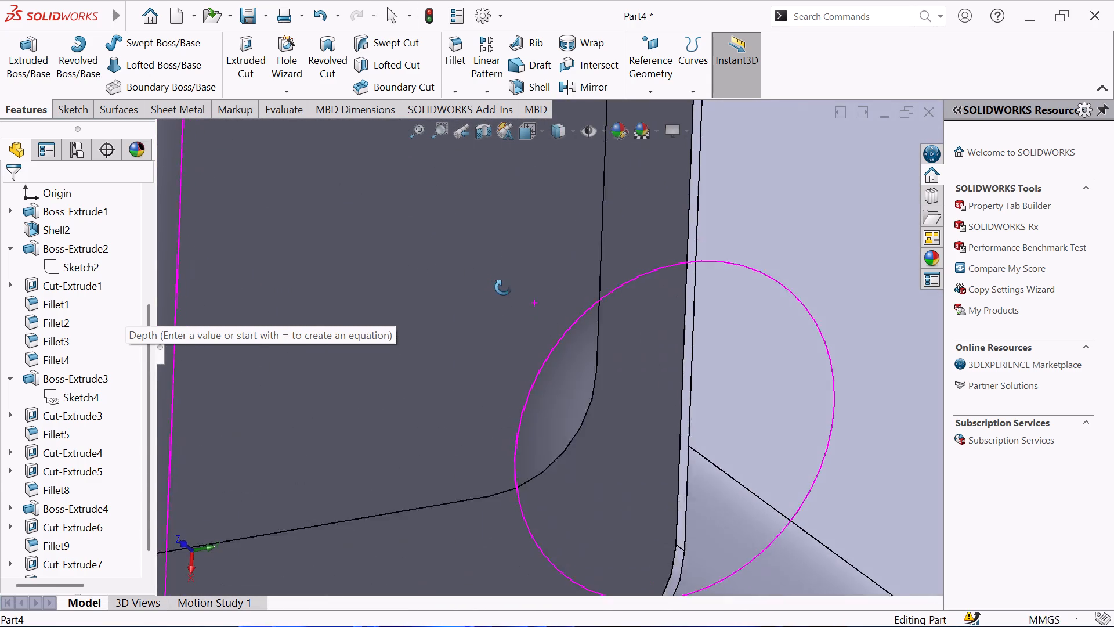
middle_drag(503, 287, 512, 298)
scroll(515, 300, up, 3)
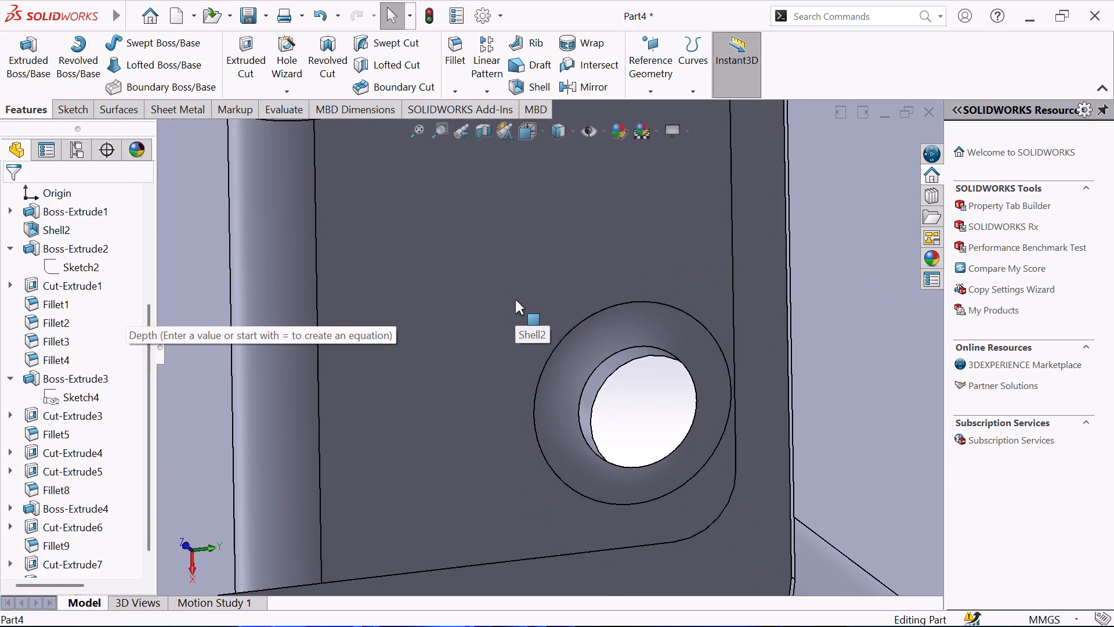
scroll(515, 300, up, 1)
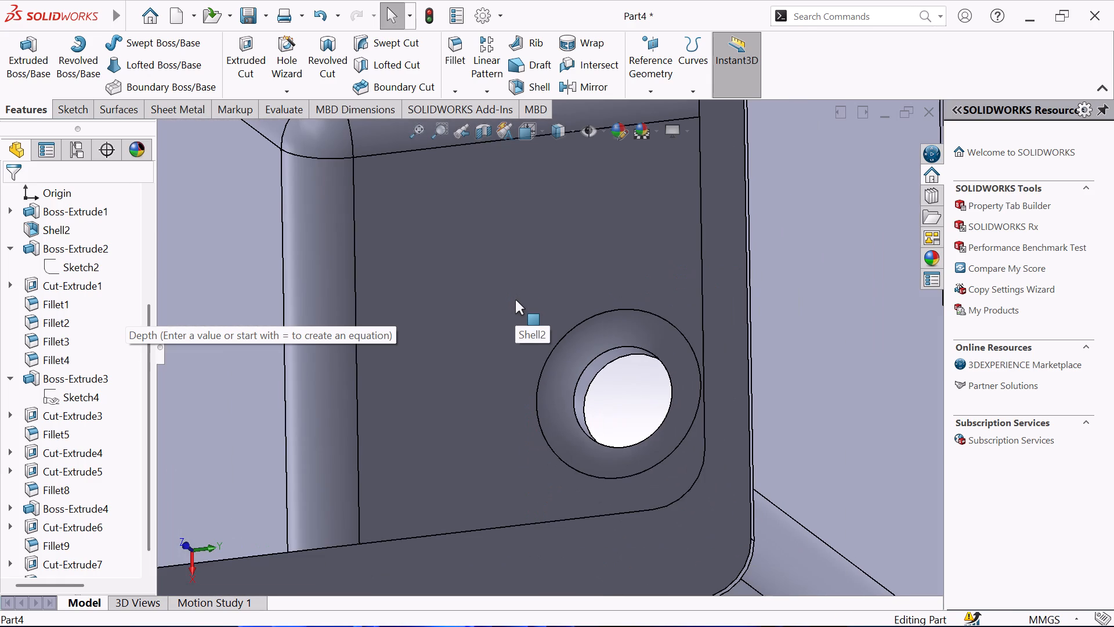
scroll(515, 300, up, 3)
middle_drag(515, 300, 531, 261)
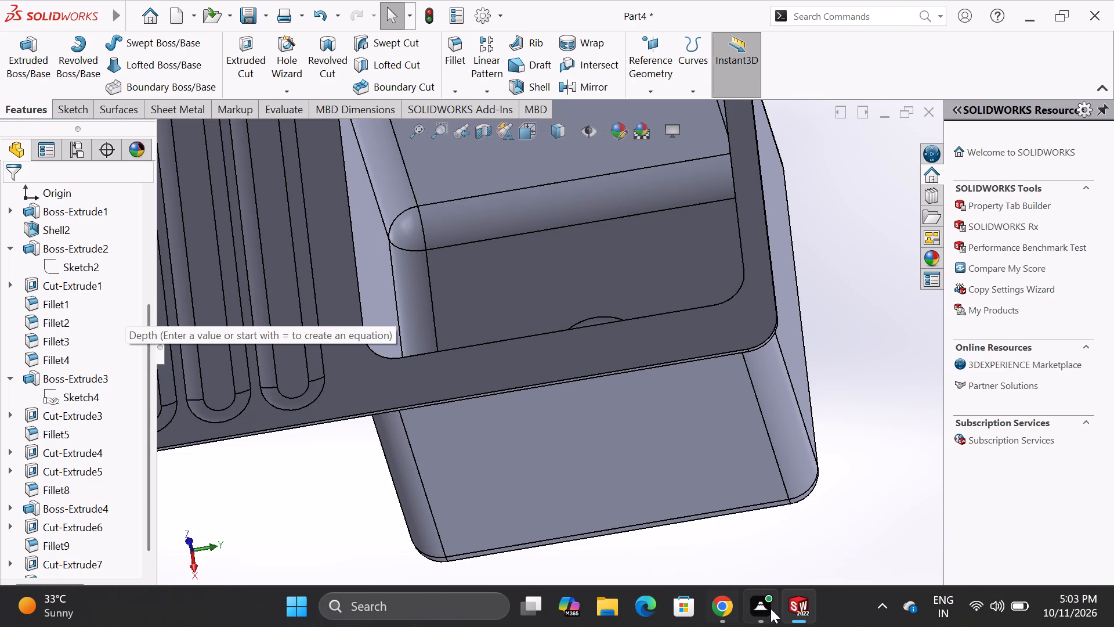
Examine the box rim, outer walls and underside of the plate, along with the whole part from the side and above.
scroll(754, 307, down, 2)
middle_drag(754, 304, 739, 208)
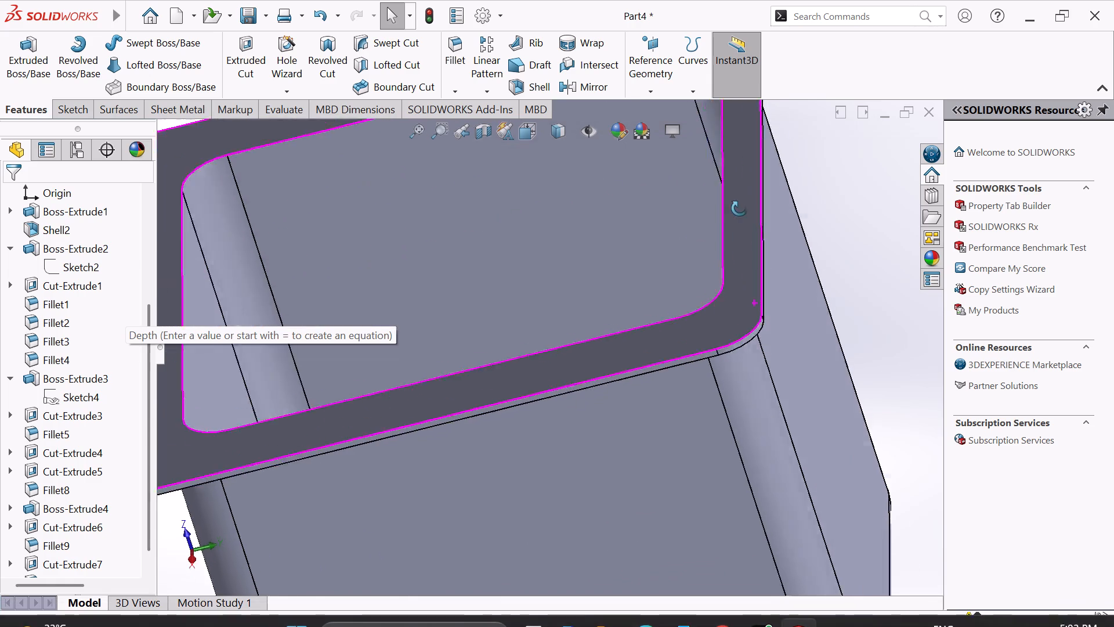
middle_drag(739, 208, 746, 114)
scroll(721, 246, up, 3)
middle_drag(535, 378, 547, 316)
middle_click(547, 316)
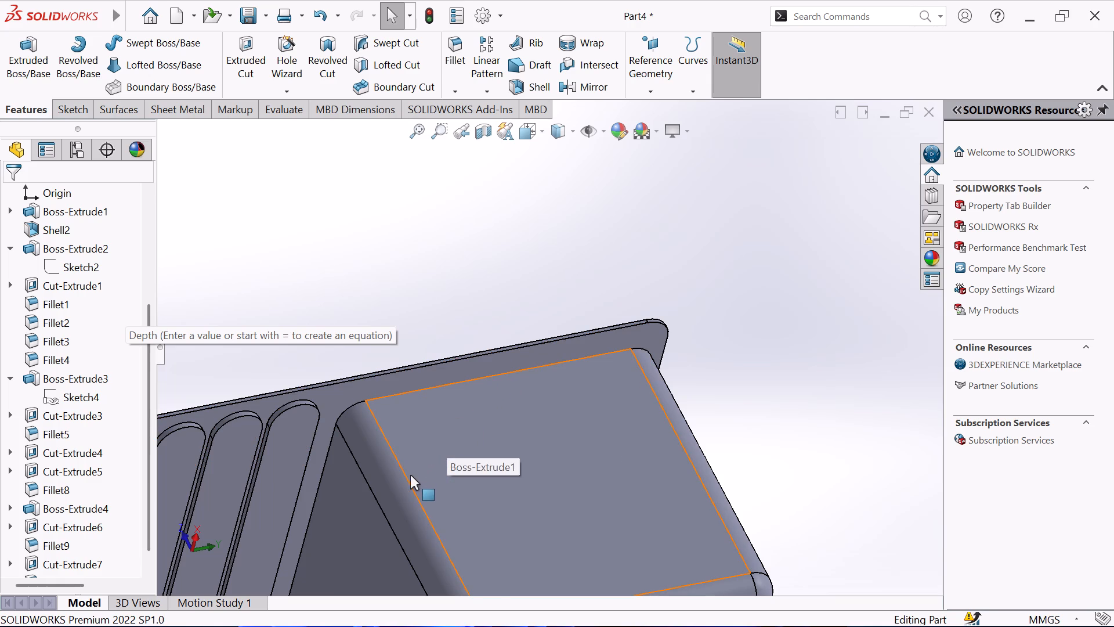
scroll(330, 435, up, 4)
middle_drag(234, 381, 370, 388)
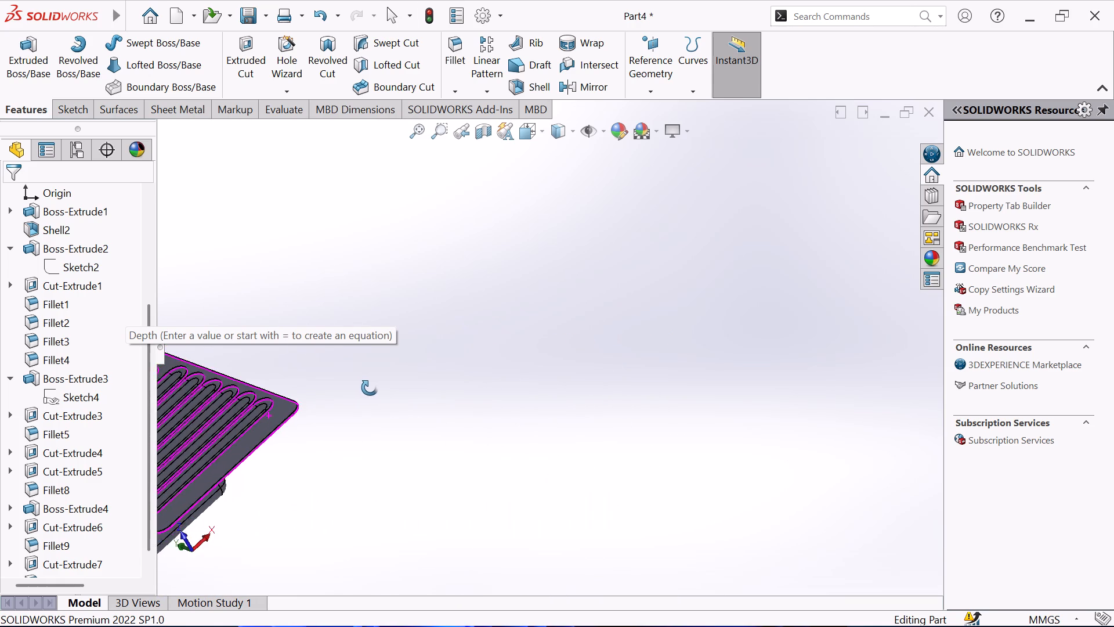
middle_drag(370, 388, 693, 514)
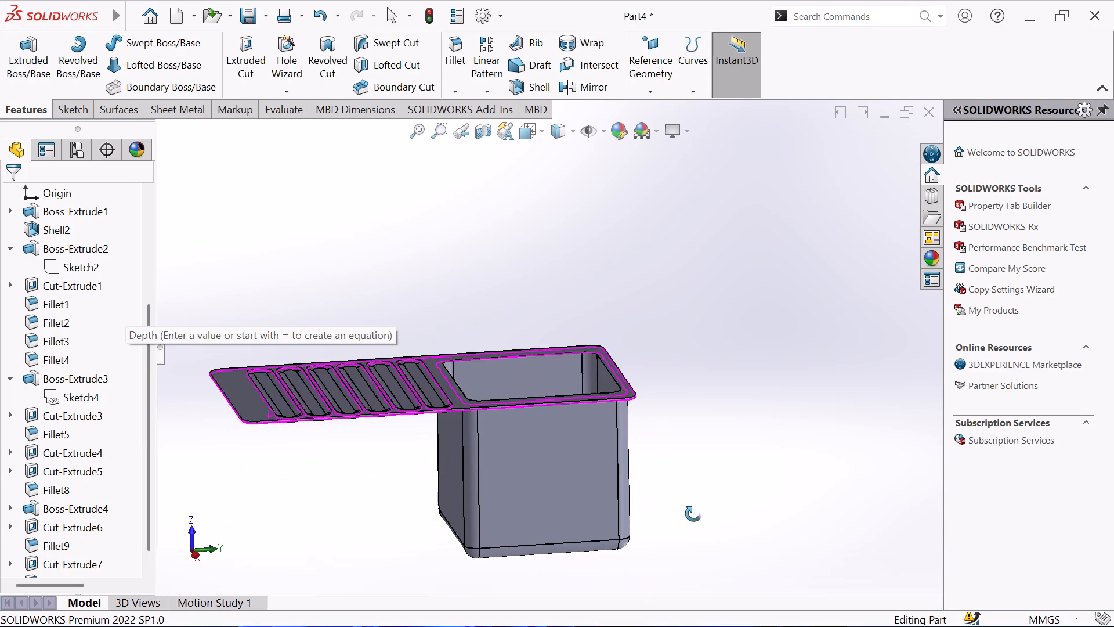
middle_drag(693, 514, 695, 454)
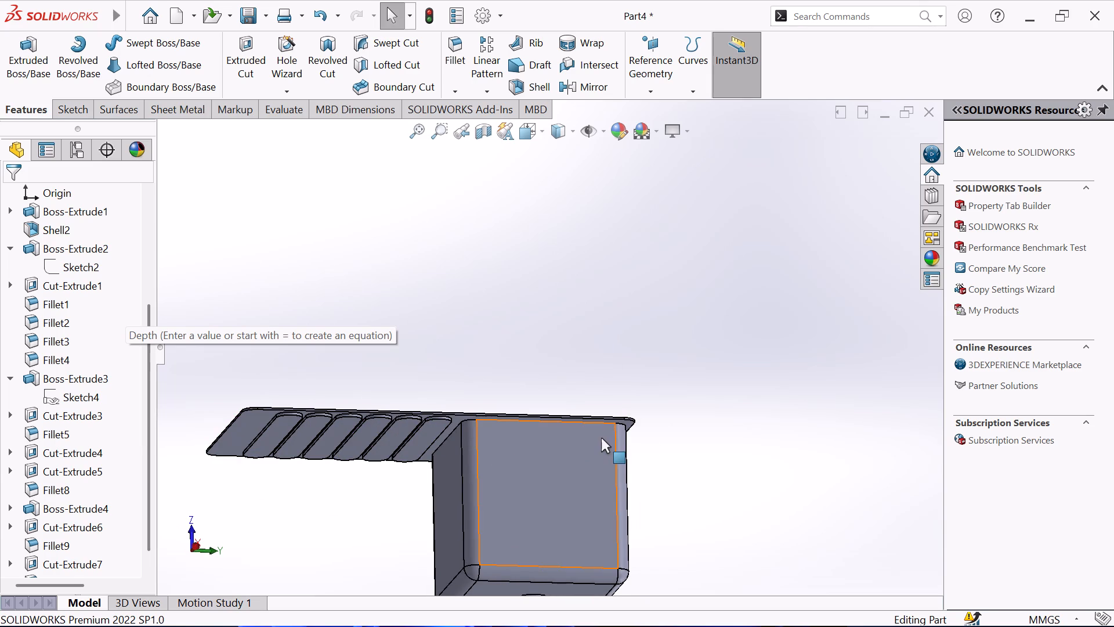
scroll(592, 430, up, 2)
middle_drag(592, 418, 588, 459)
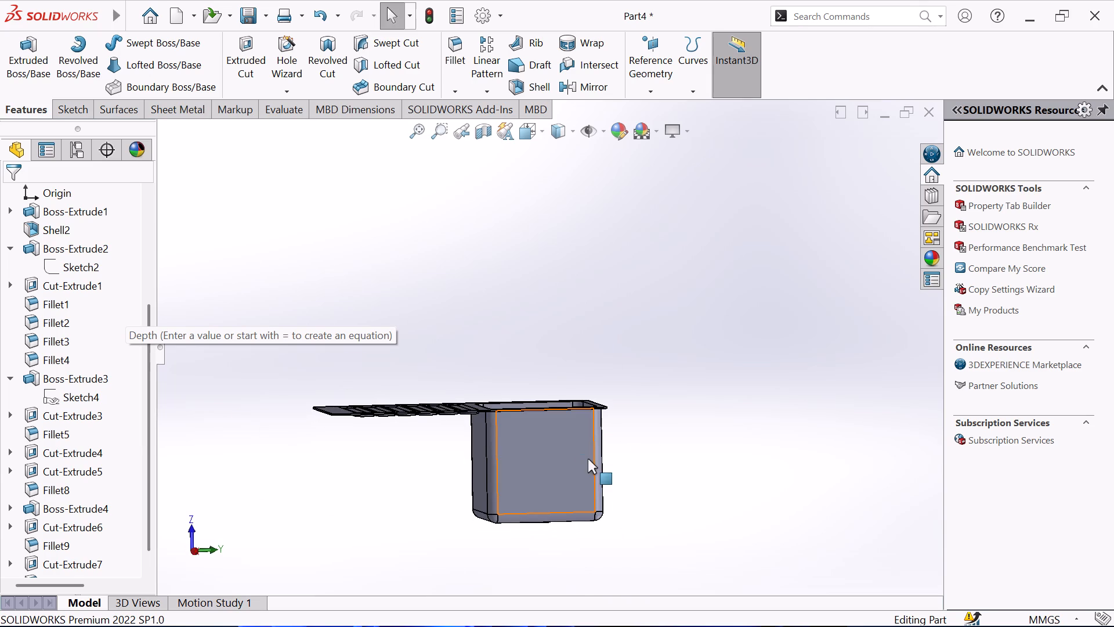
middle_drag(563, 301, 547, 403)
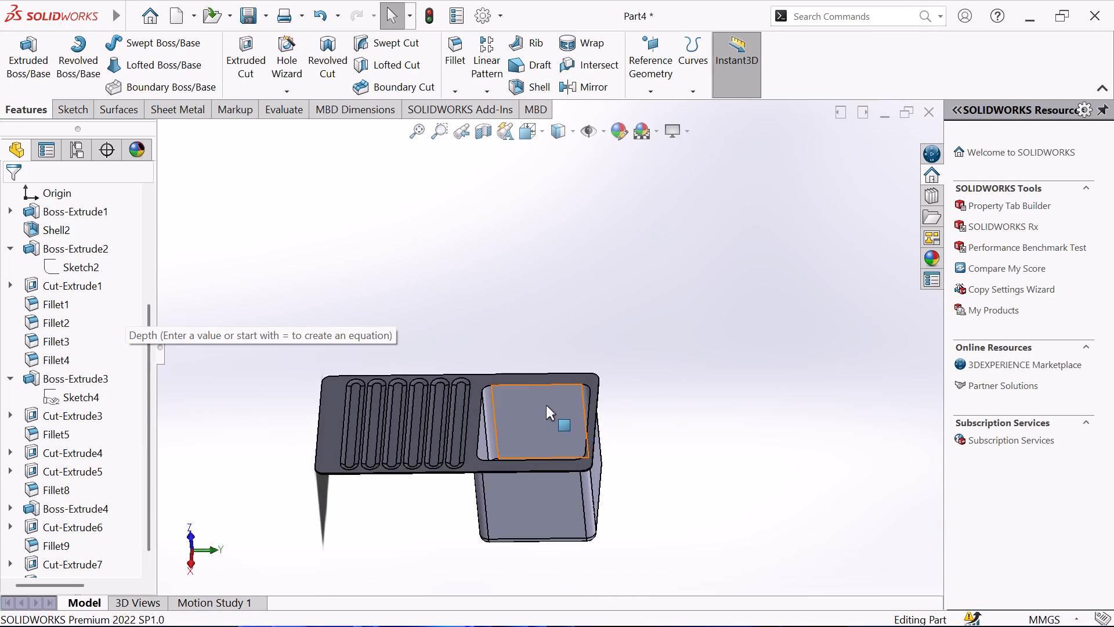
scroll(546, 408, down, 3)
middle_drag(541, 442, 541, 499)
scroll(545, 497, up, 3)
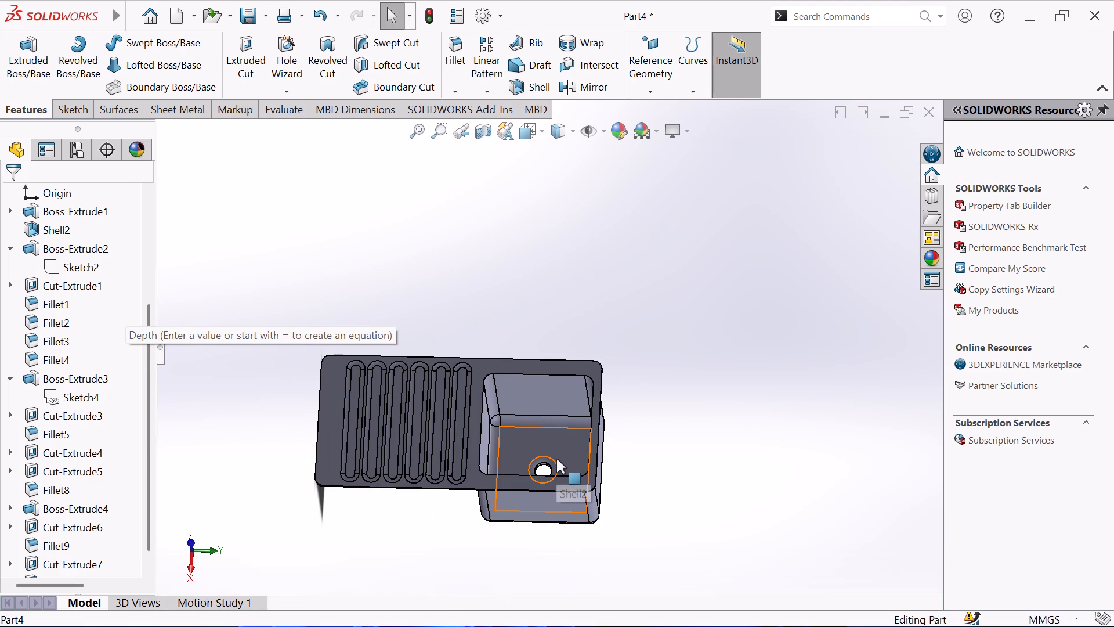
Examine the whole part from above and below, including the underside of the plate's six slot recesses.
scroll(558, 457, up, 2)
scroll(558, 455, down, 2)
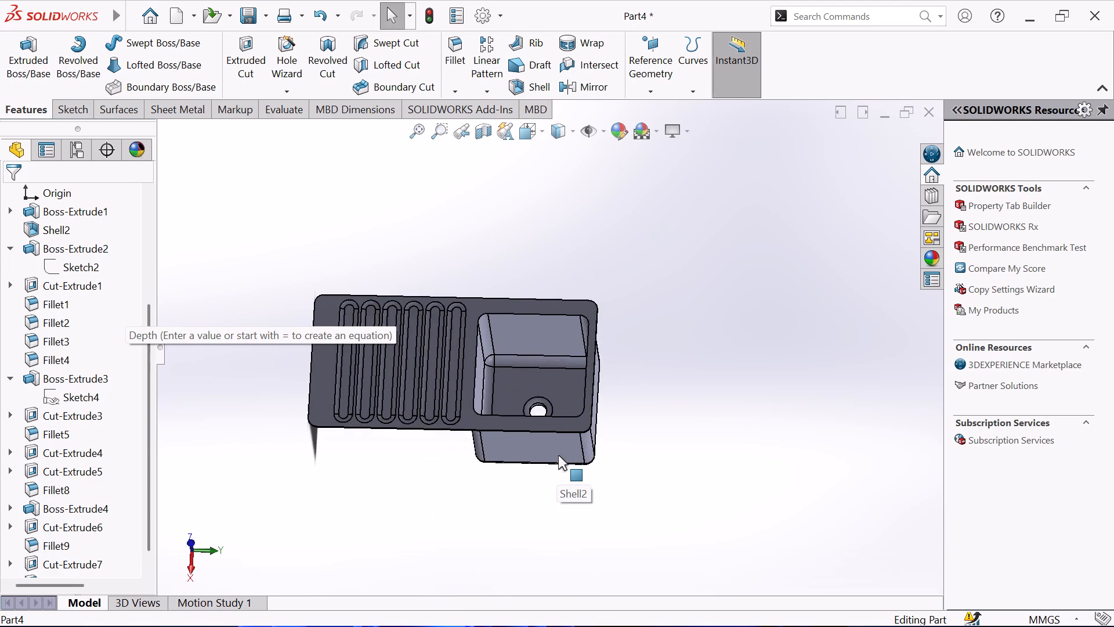
middle_drag(559, 449, 599, 244)
middle_drag(641, 239, 668, 315)
scroll(424, 283, down, 1)
middle_drag(427, 282, 453, 204)
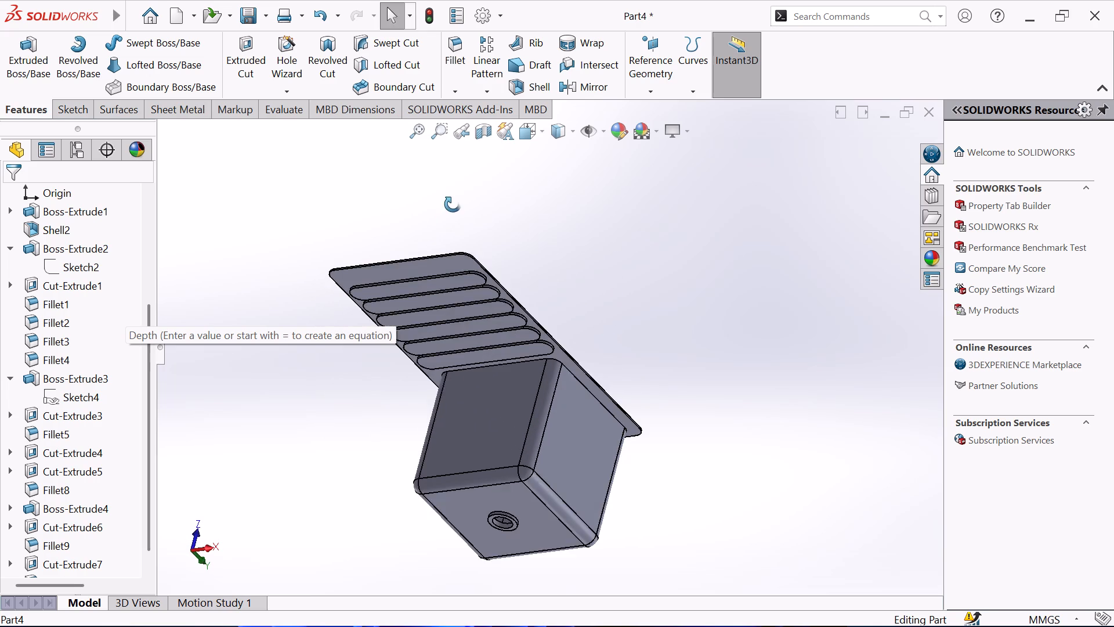
middle_drag(453, 204, 454, 203)
scroll(524, 272, down, 2)
middle_drag(512, 301, 499, 316)
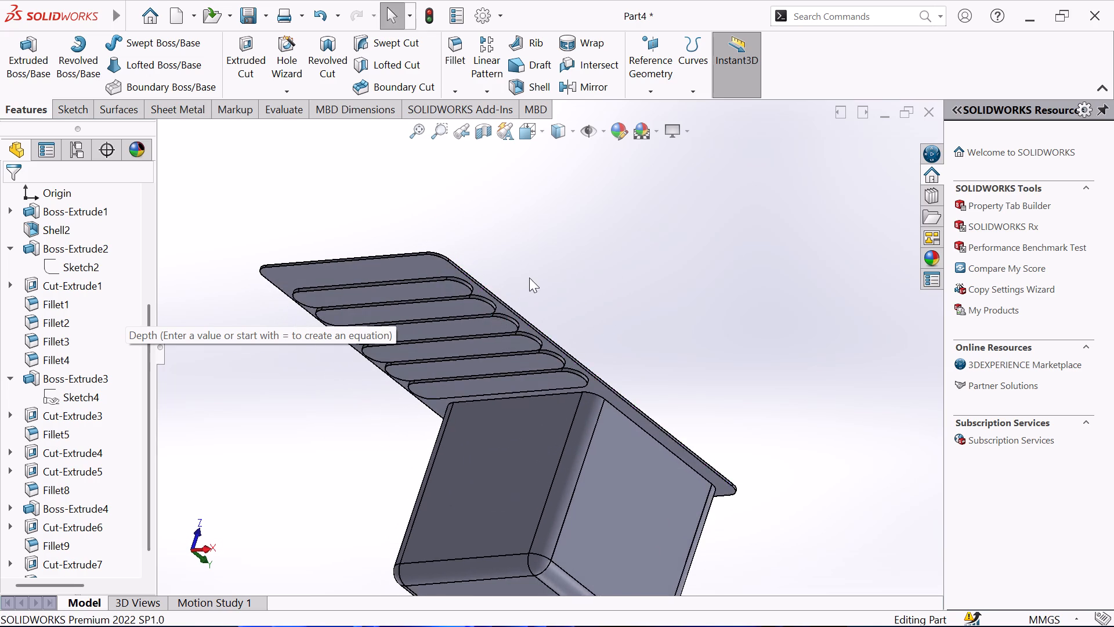
scroll(529, 278, down, 4)
middle_drag(518, 294, 493, 329)
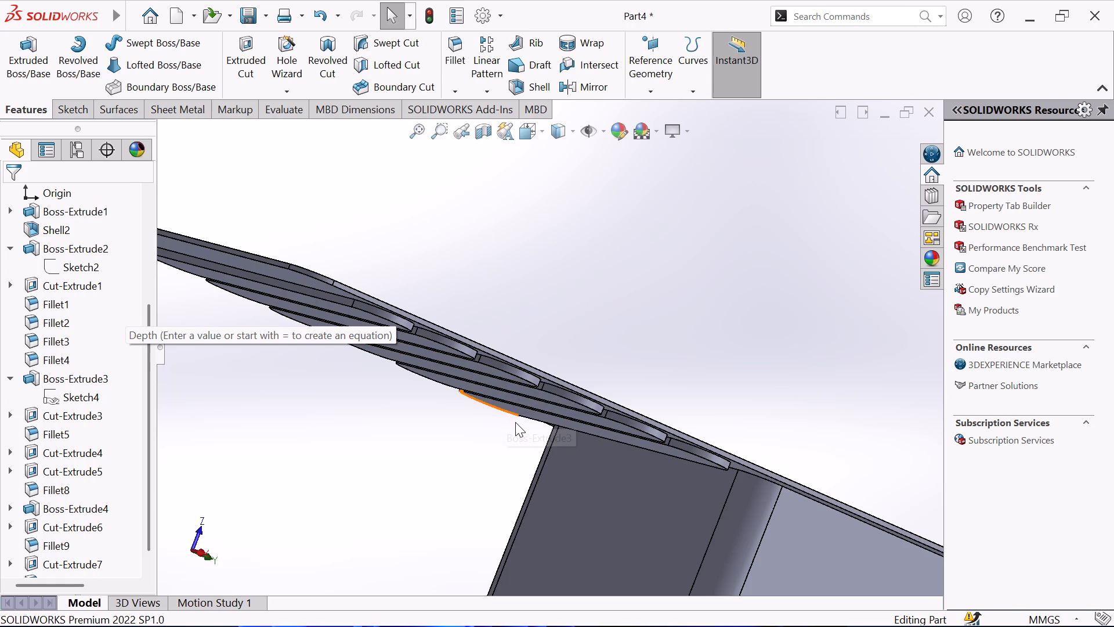
Fillet the floor edges of all six slot recesses in the plate with a 3.50 mm radius, selecting the six floor faces.
middle_drag(545, 316, 543, 272)
scroll(519, 284, down, 3)
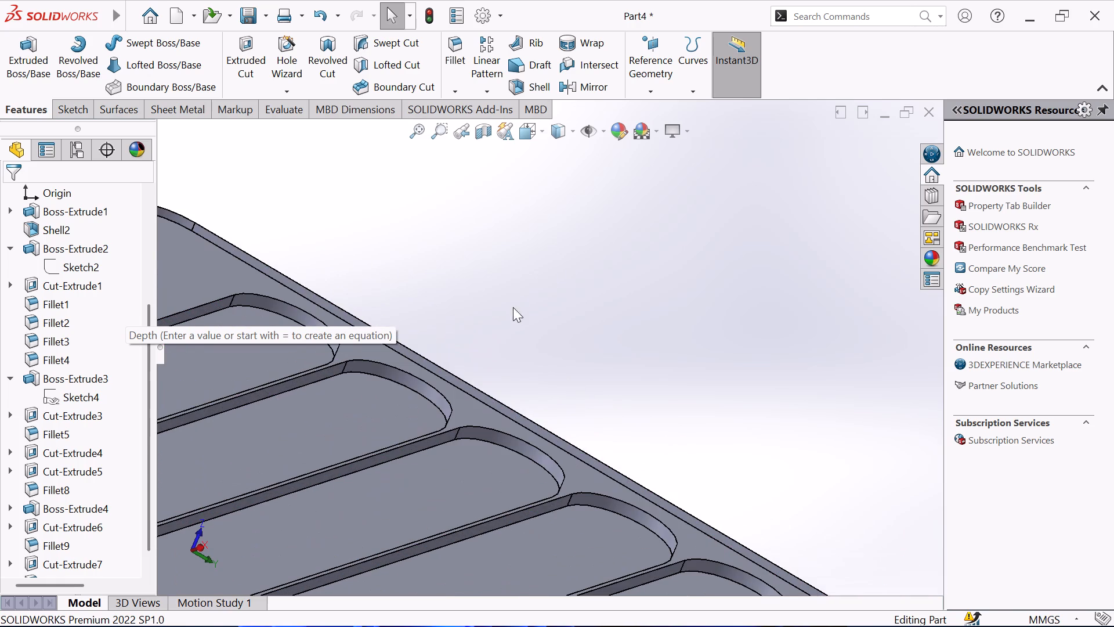
click(450, 45)
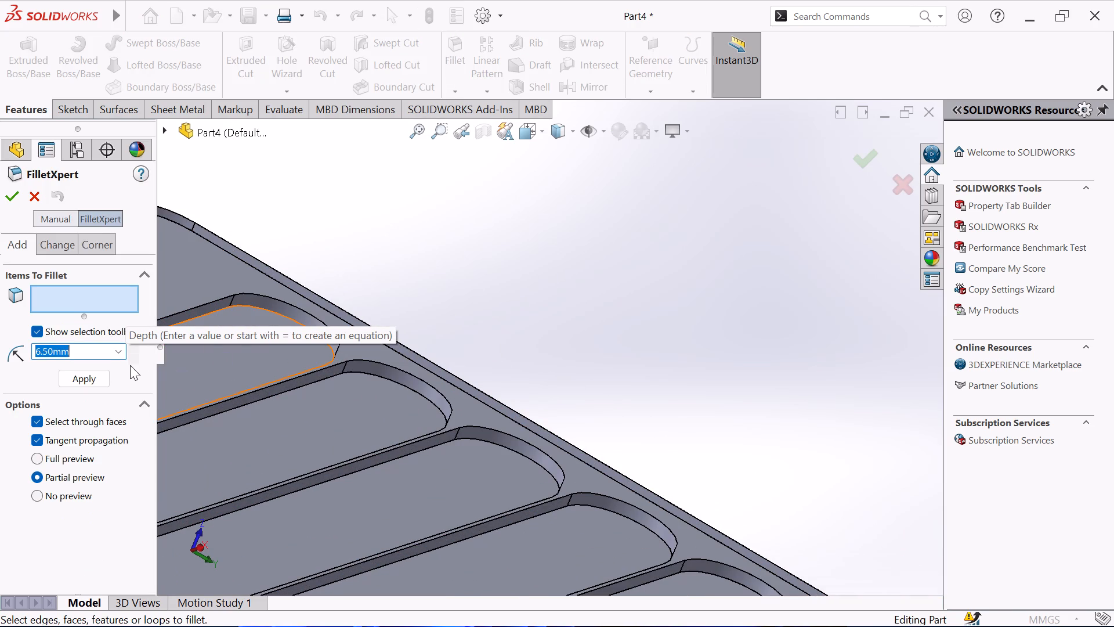
click(119, 350)
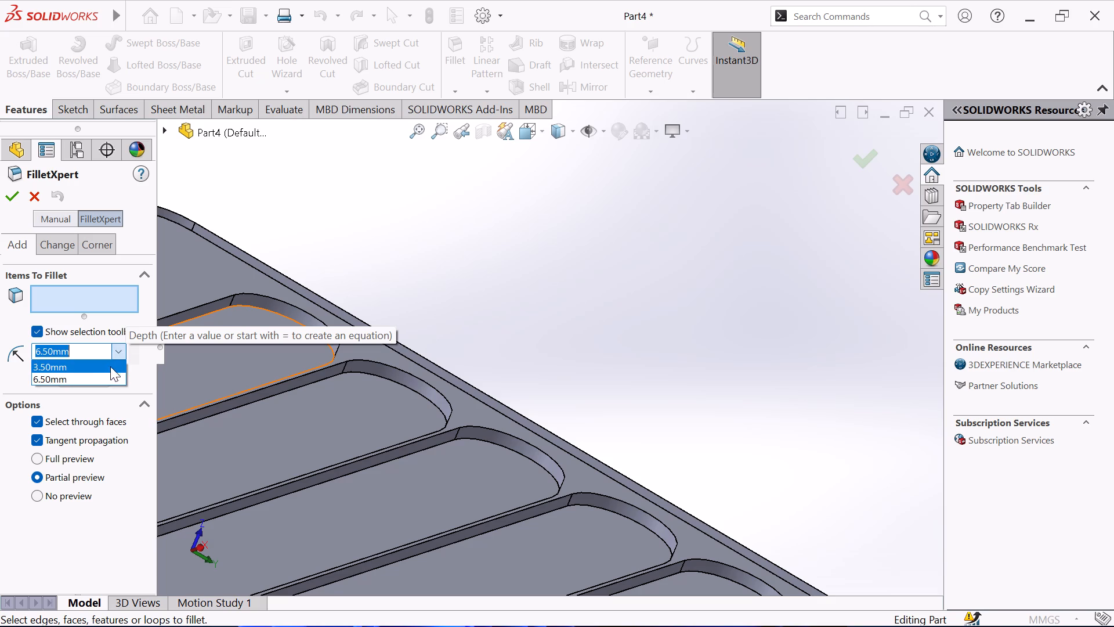
click(107, 371)
click(232, 351)
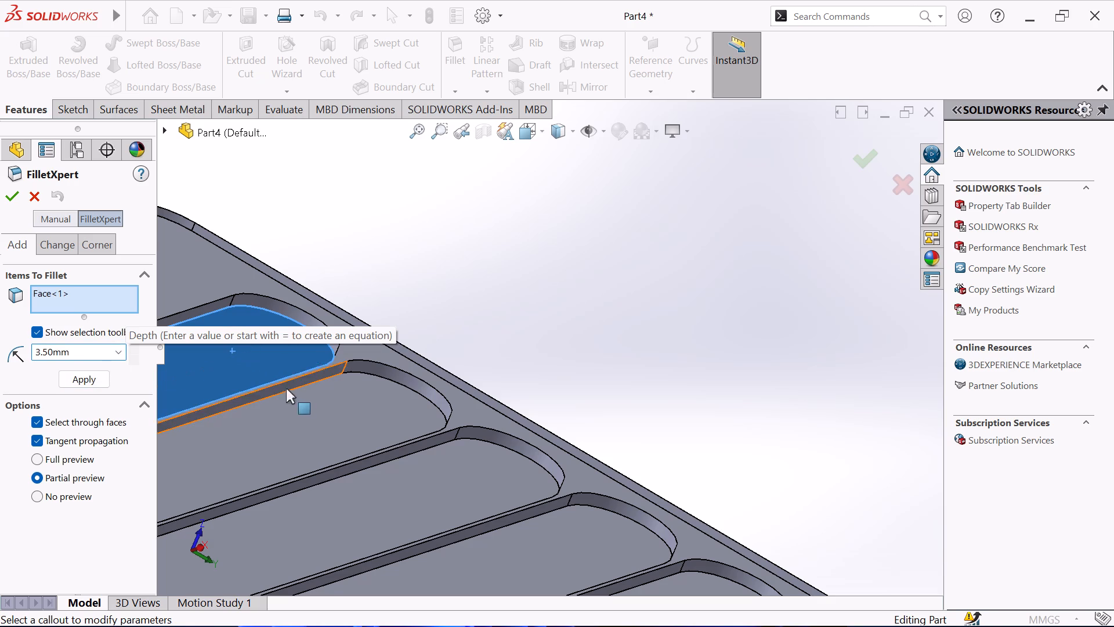
click(327, 408)
click(404, 502)
scroll(475, 463, up, 2)
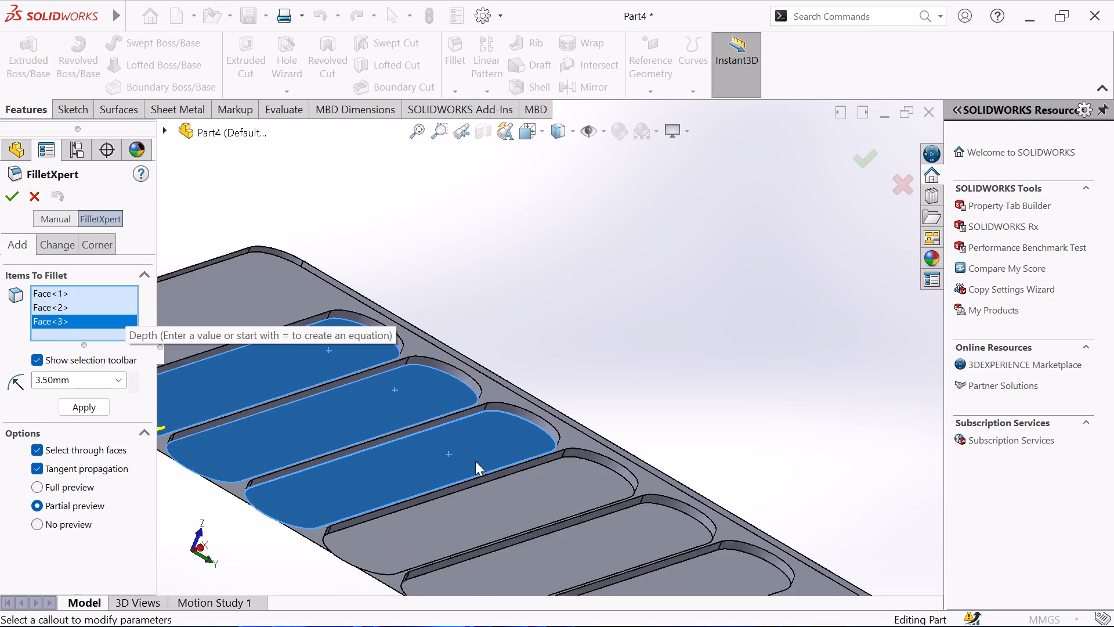
scroll(475, 461, up, 1)
click(508, 477)
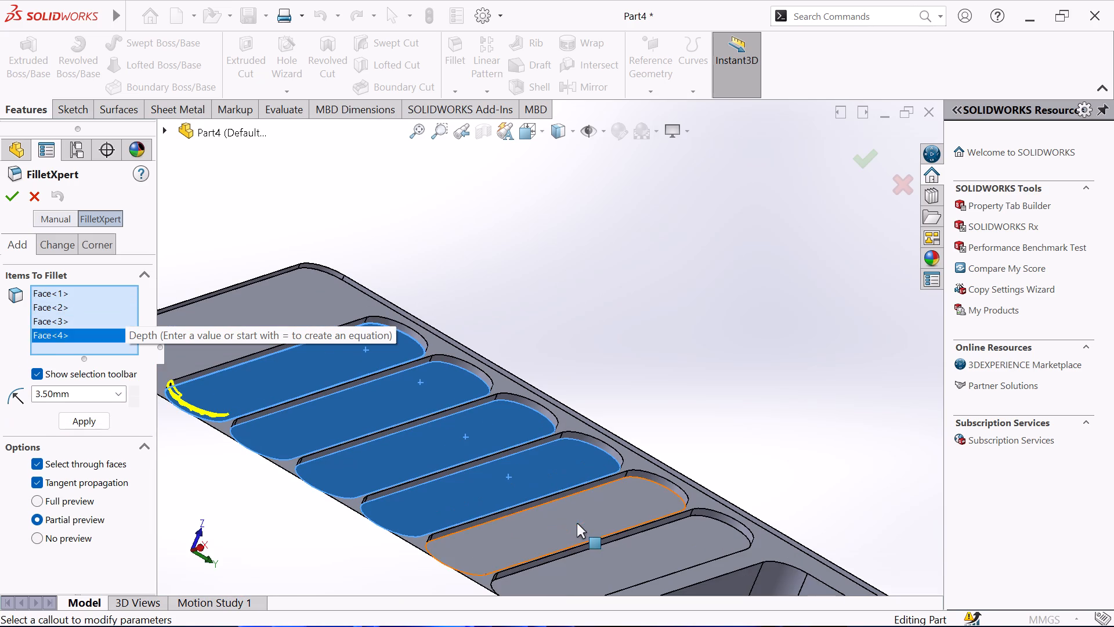
click(577, 523)
click(676, 546)
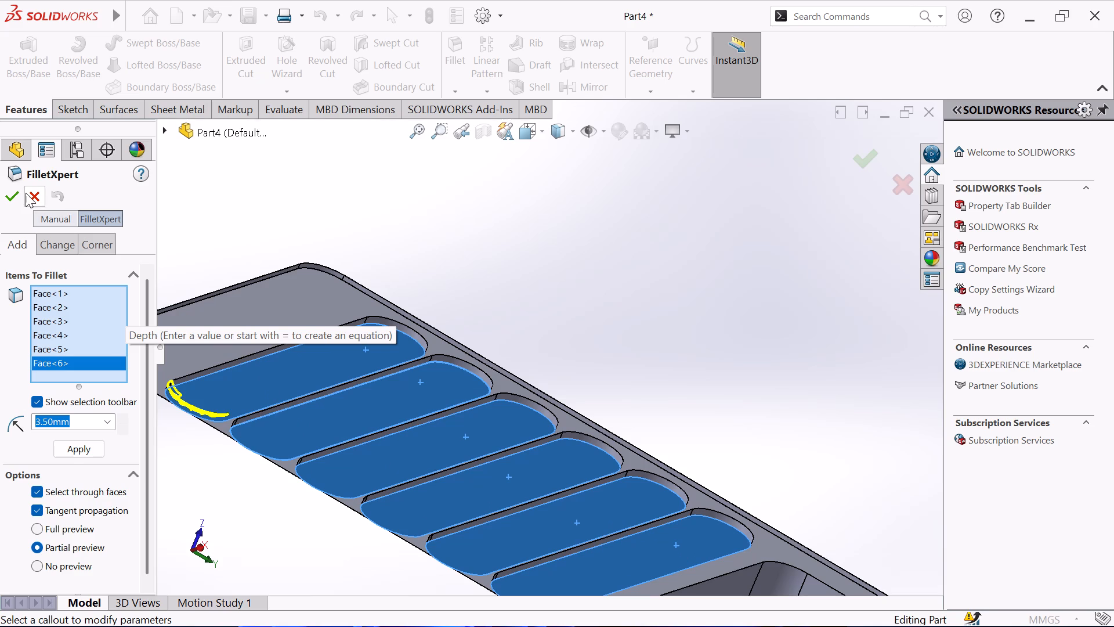
click(16, 196)
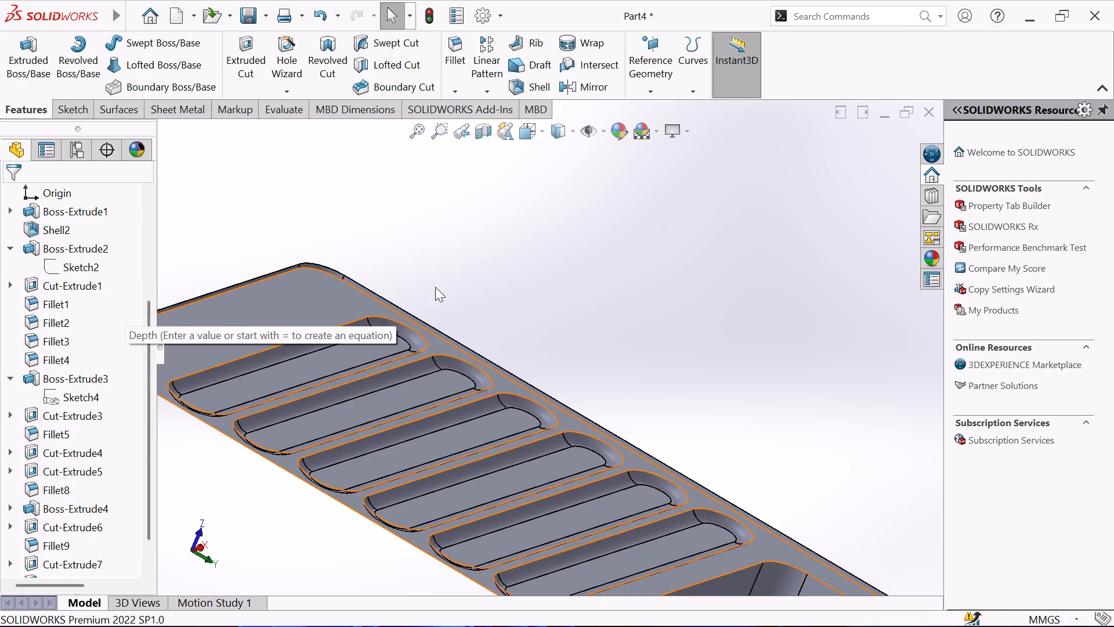
Examine the filleted slot recesses from above and below, along with the whole part from the side.
middle_drag(472, 287, 463, 293)
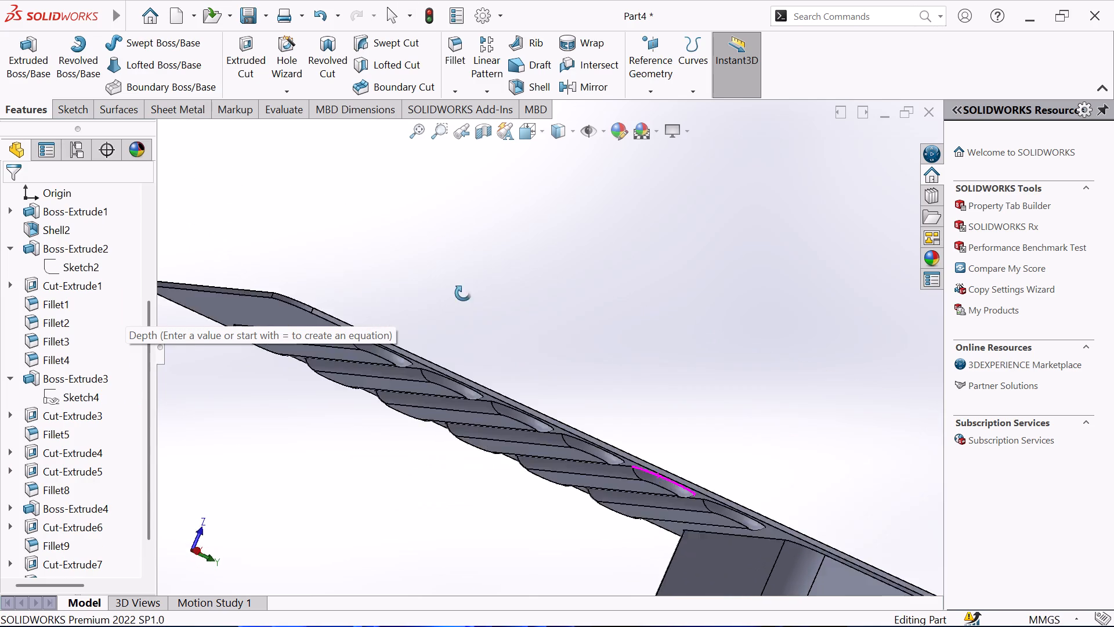
middle_drag(463, 293, 470, 268)
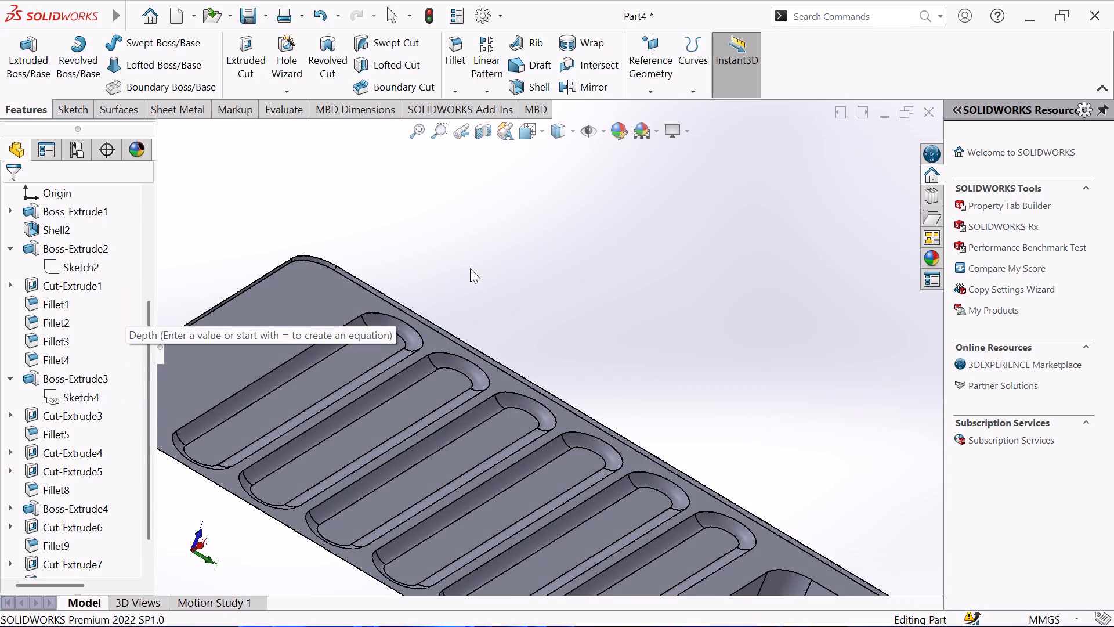
scroll(470, 268, up, 1)
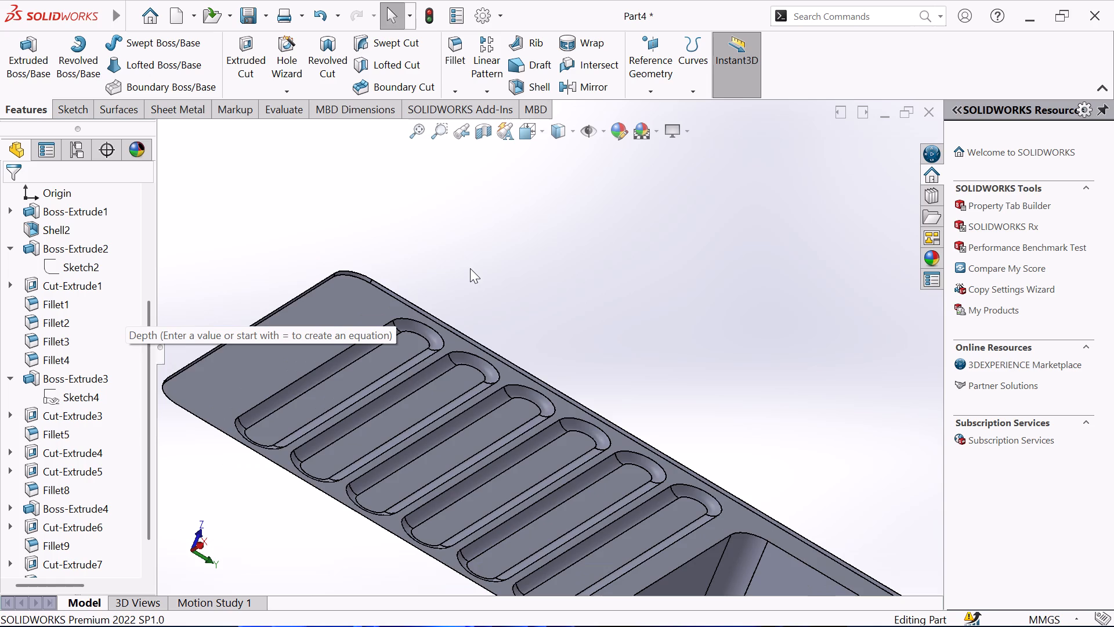
middle_drag(534, 247, 466, 295)
scroll(466, 295, up, 2)
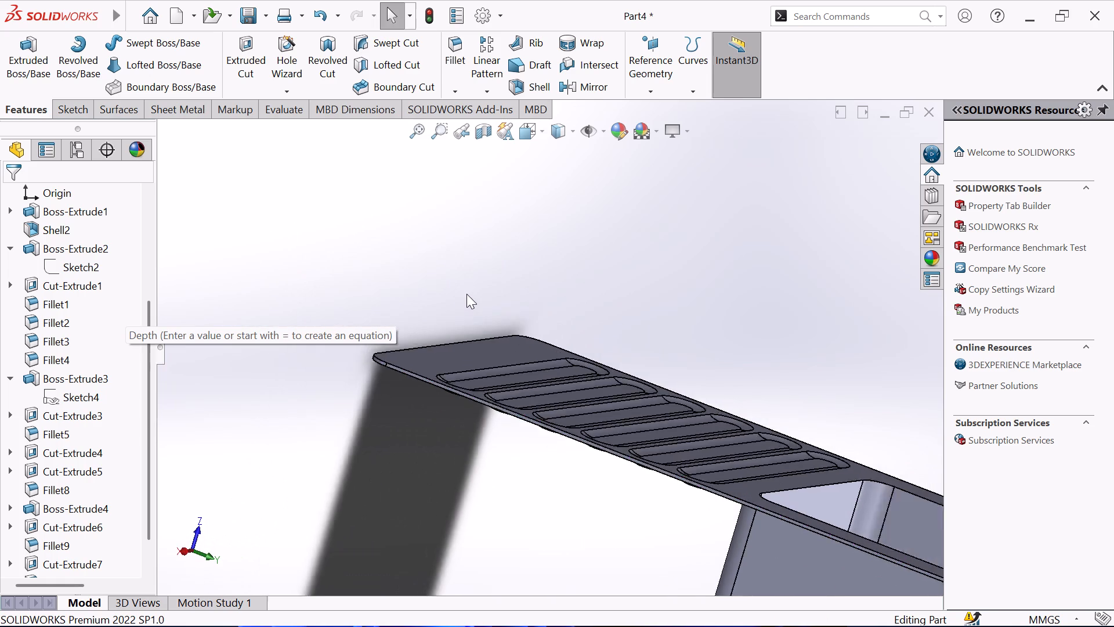
scroll(466, 294, up, 4)
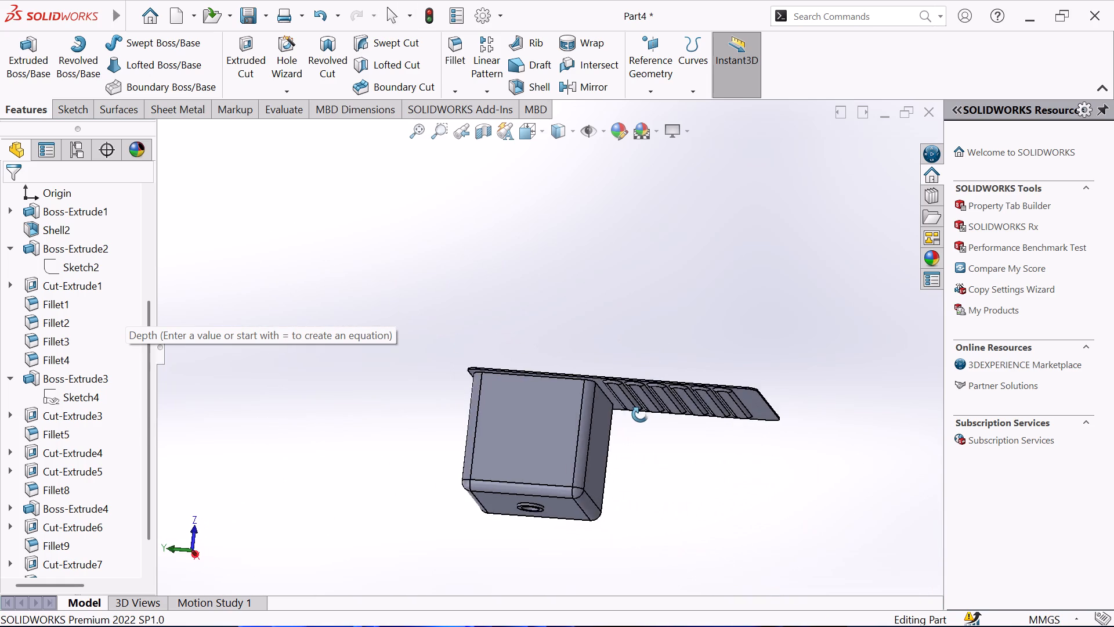
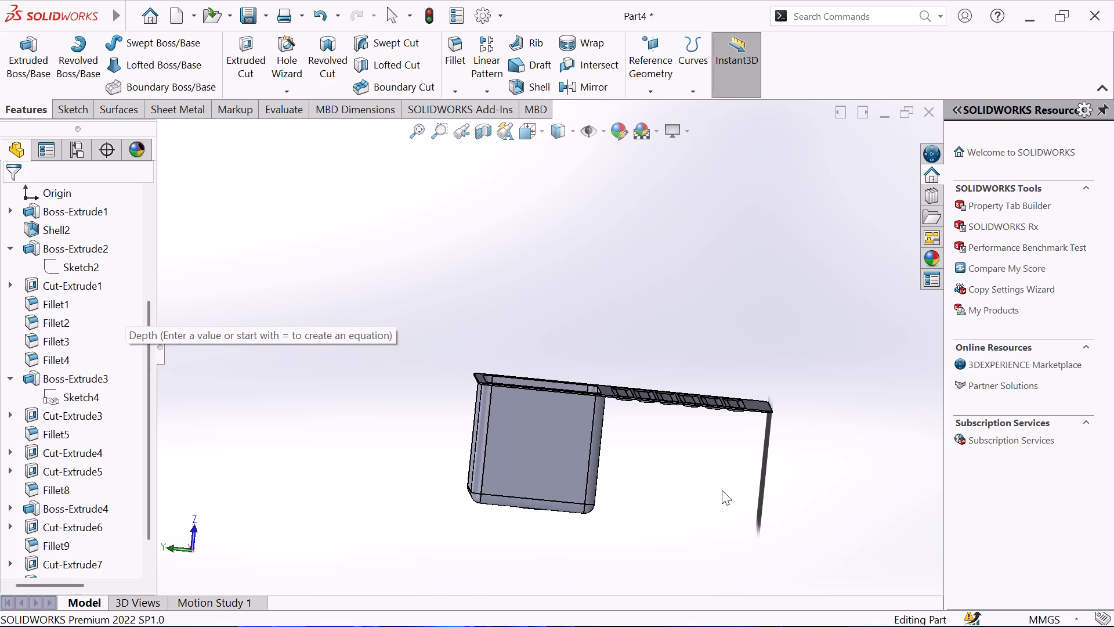
Examine the box's outer walls, the underside of the six slot recesses, and the plate and drain hole from above.
scroll(722, 490, up, 1)
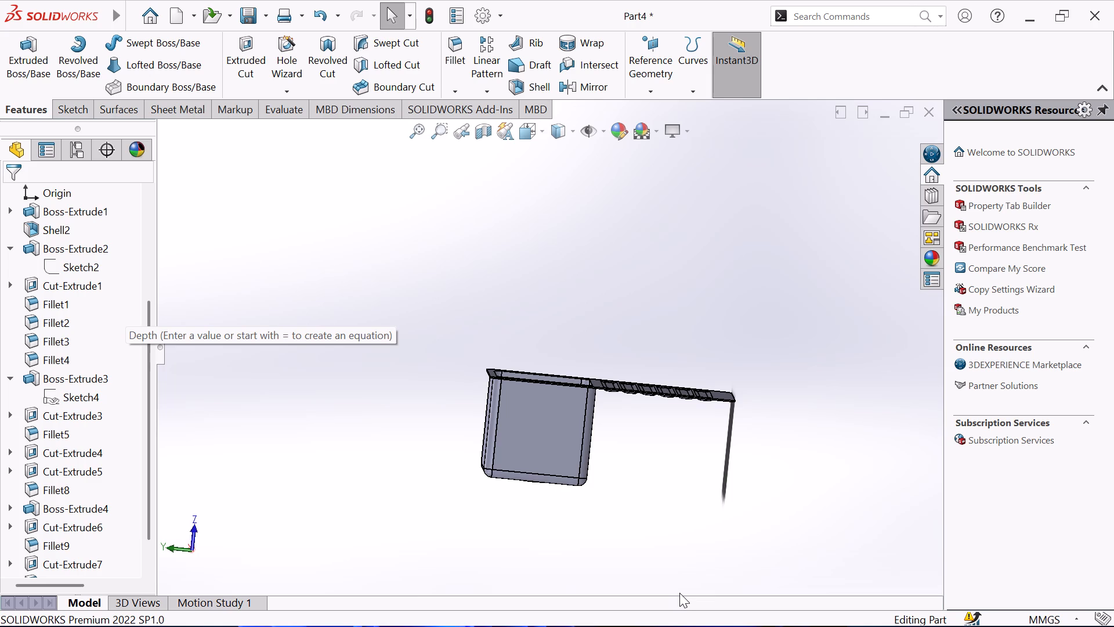
scroll(679, 591, up, 1)
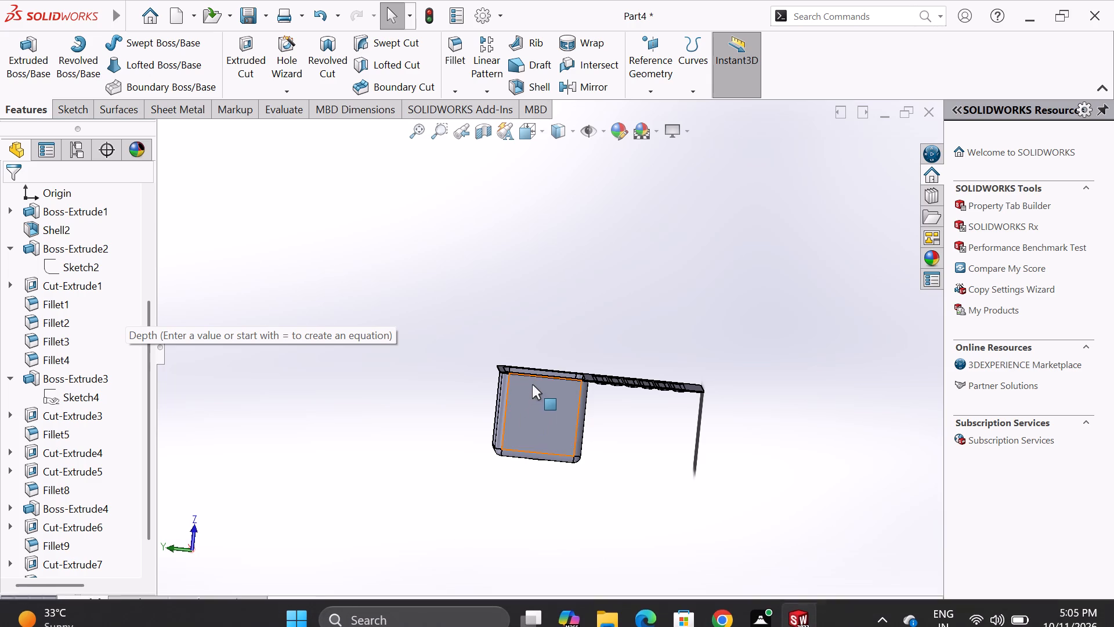
scroll(533, 384, up, 1)
scroll(574, 379, down, 4)
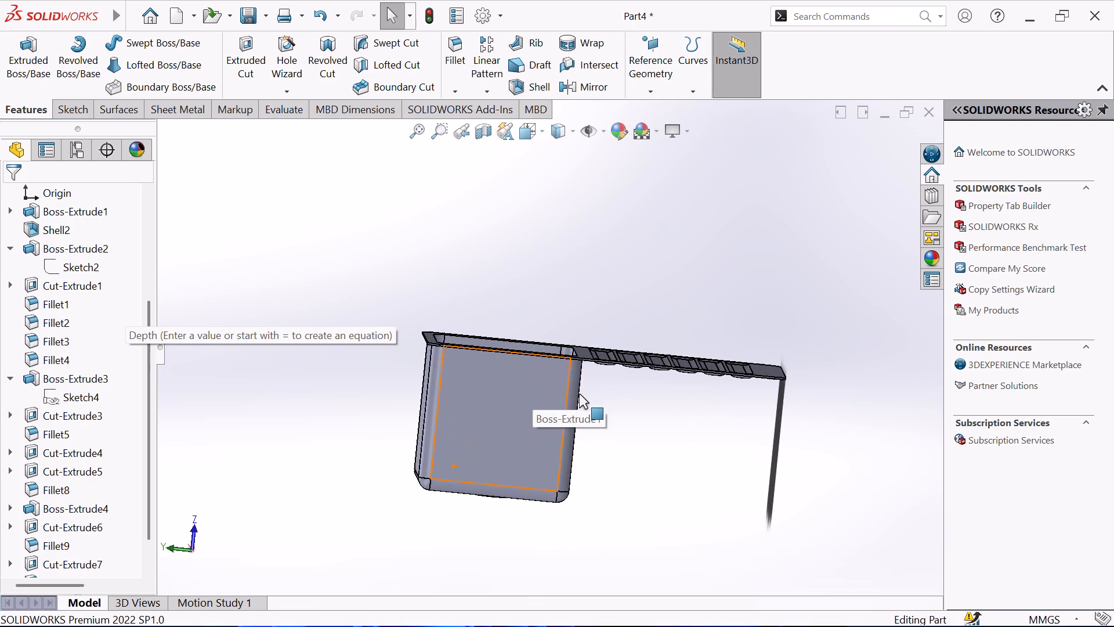
middle_drag(578, 394, 511, 406)
scroll(510, 406, down, 1)
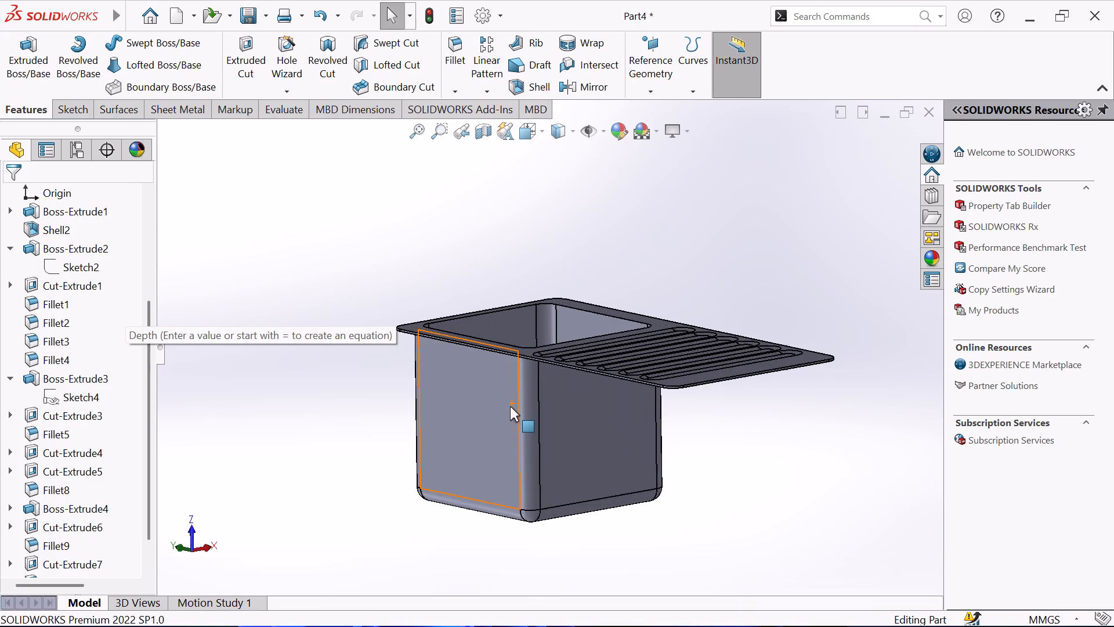
scroll(510, 406, down, 1)
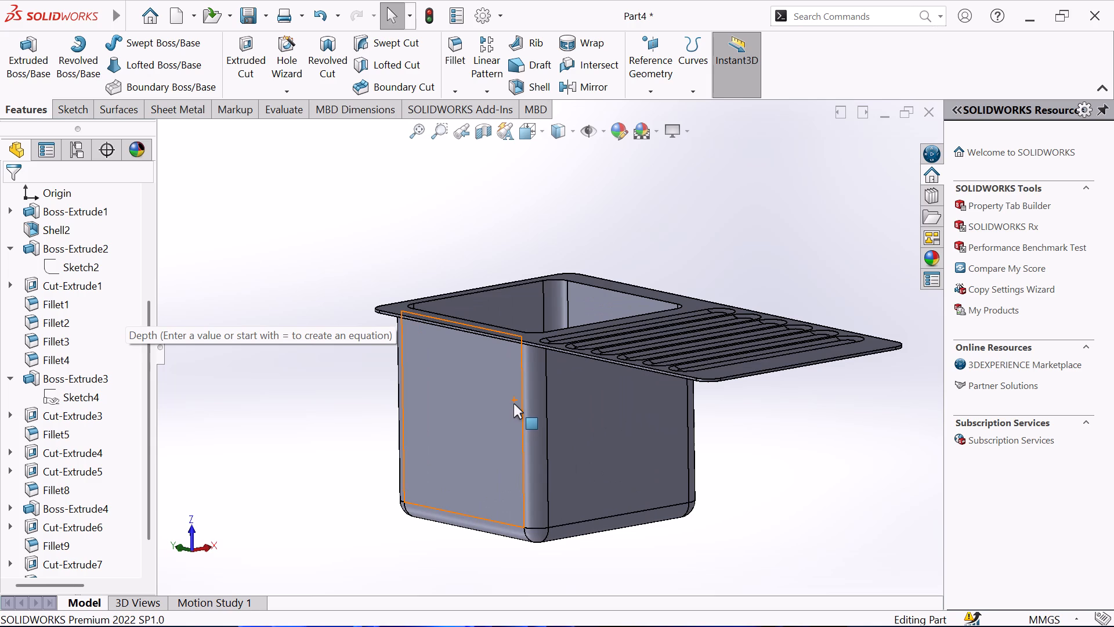
scroll(613, 384, down, 2)
middle_drag(613, 380, 518, 328)
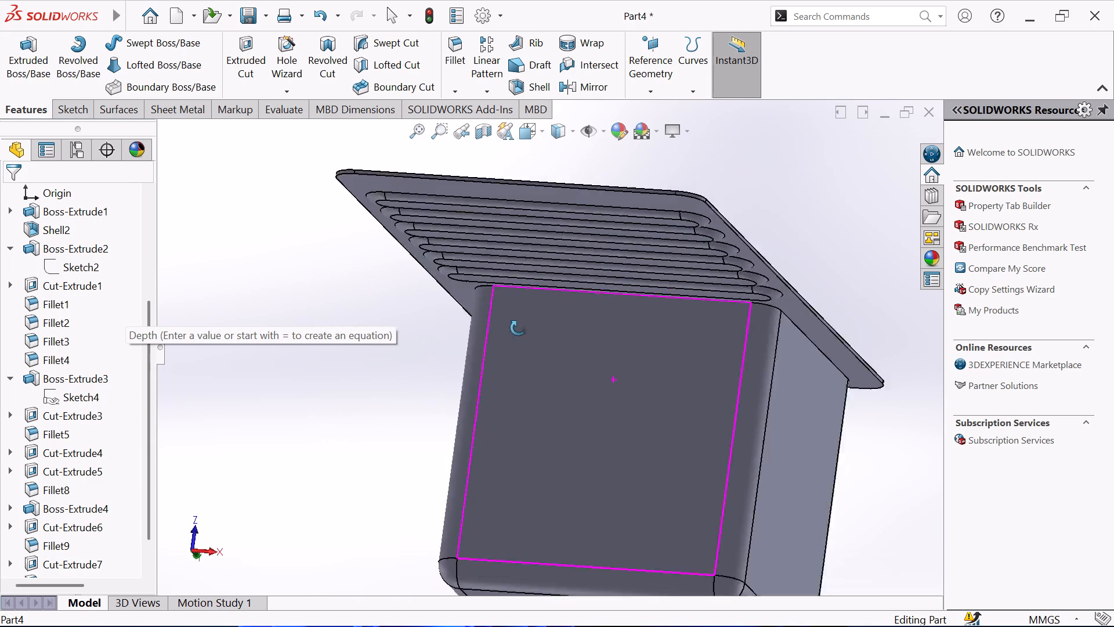
middle_drag(518, 328, 457, 312)
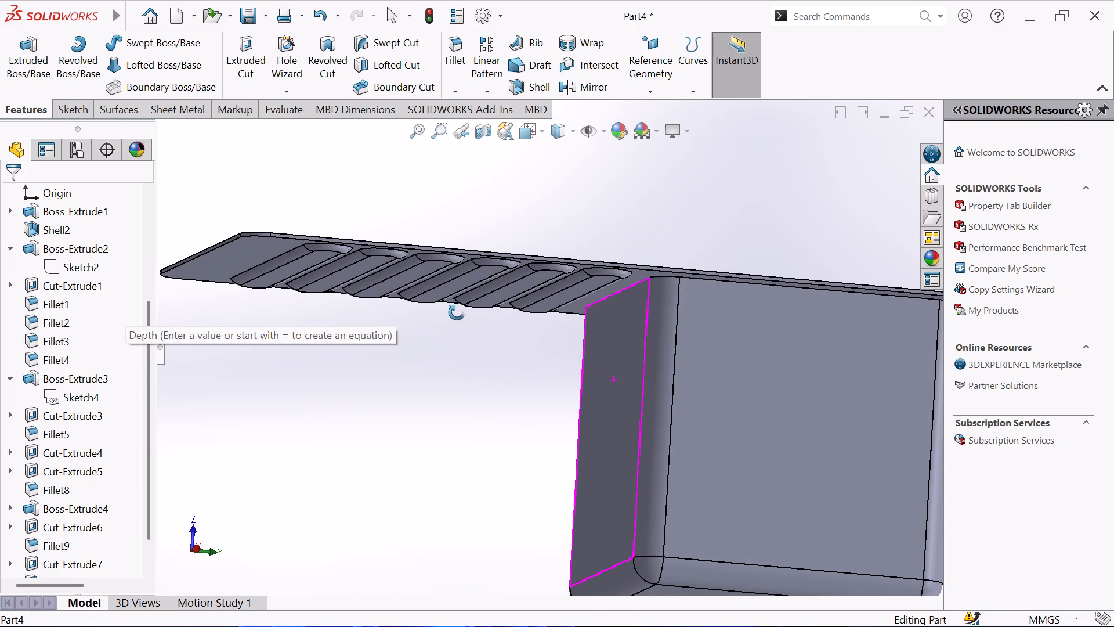
middle_drag(457, 312, 425, 521)
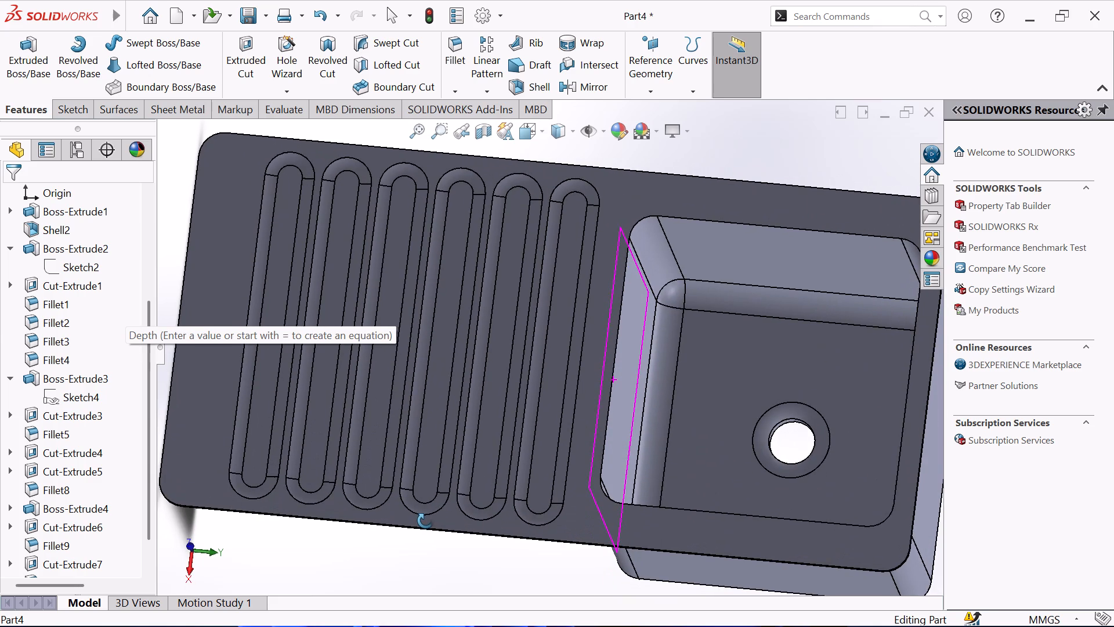
middle_drag(425, 521, 428, 520)
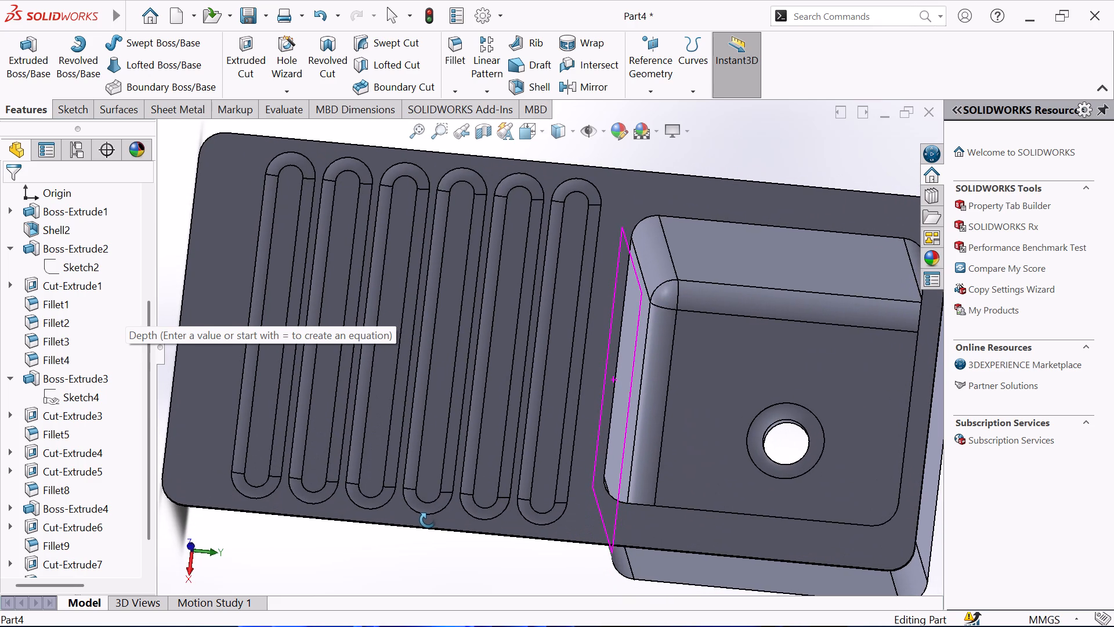
middle_drag(428, 520, 431, 511)
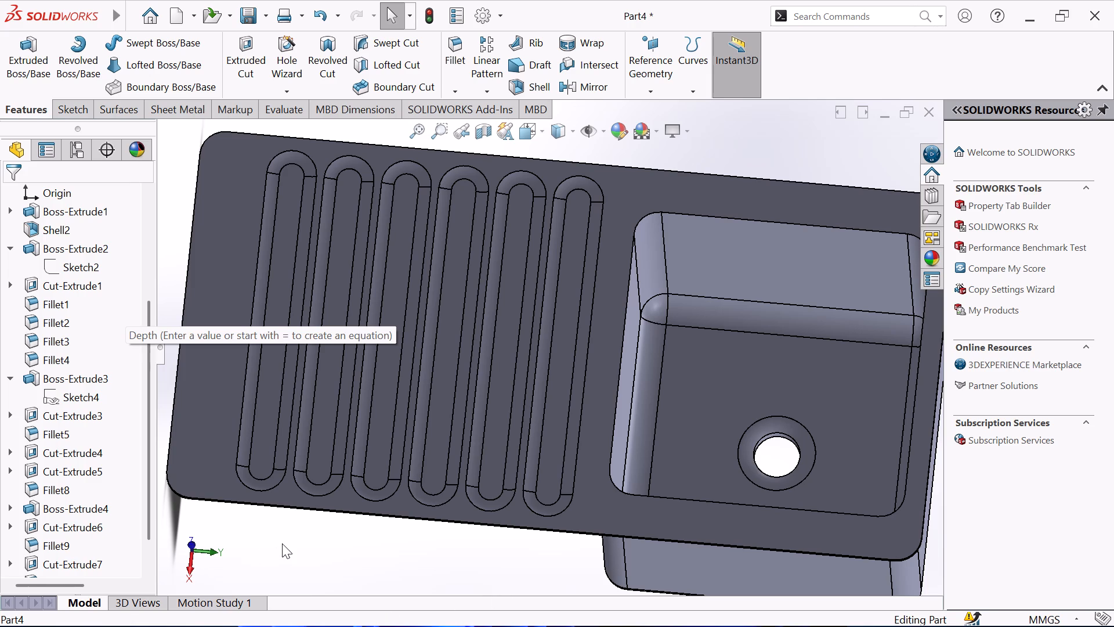
Examine the box's underside with the drain ring, its filleted outer walls, and the rim and slotted plate from several angles.
scroll(559, 268, up, 2)
middle_drag(565, 263, 503, 626)
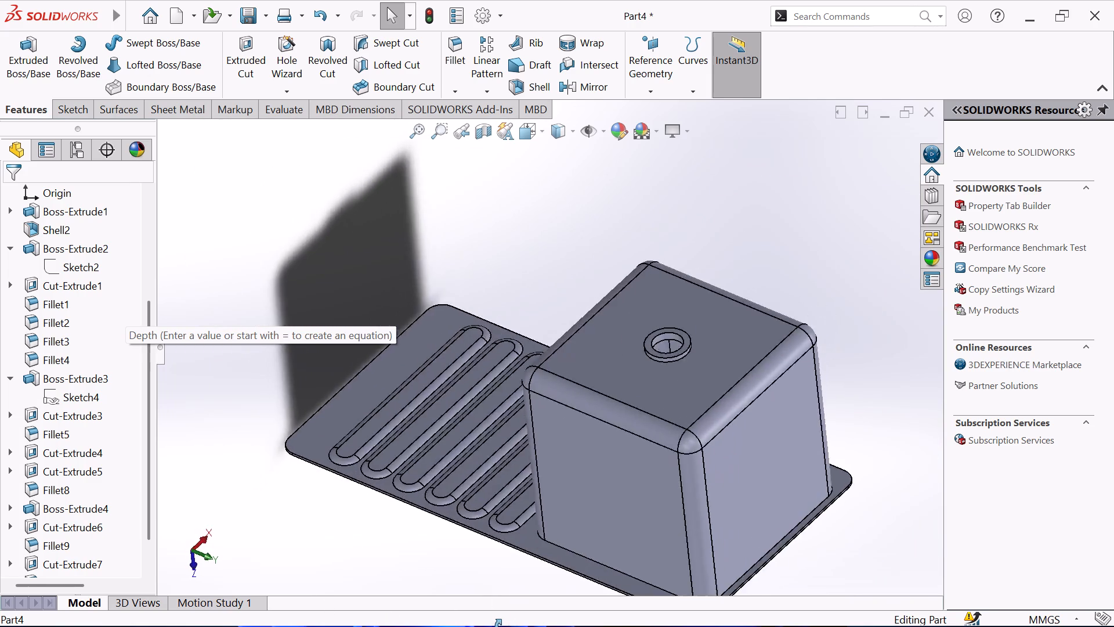
middle_drag(503, 626, 516, 221)
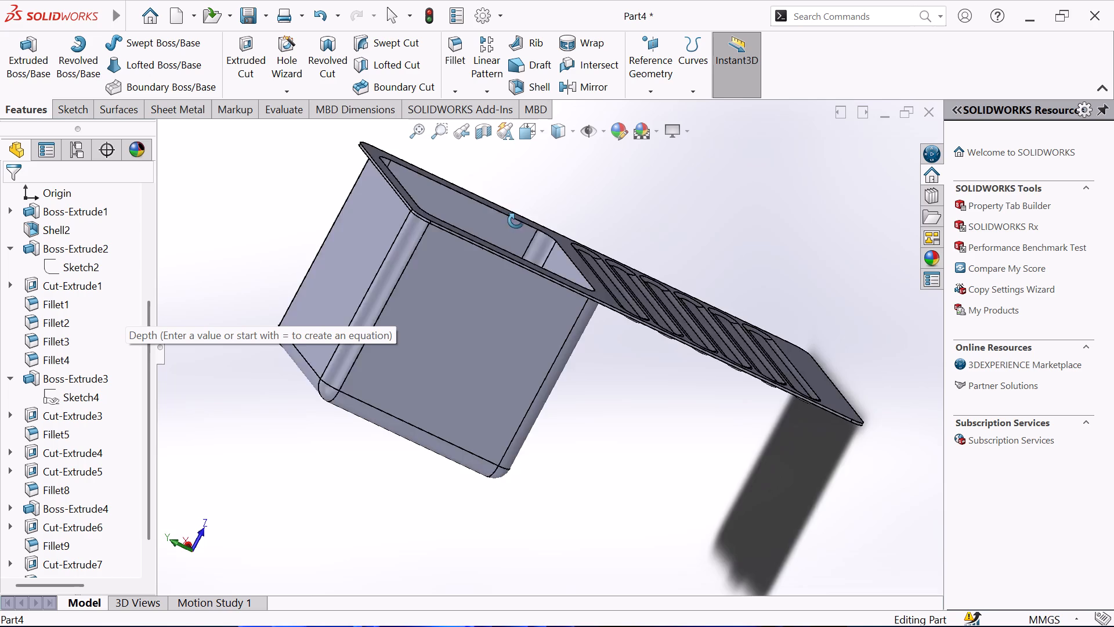
middle_drag(516, 221, 593, 257)
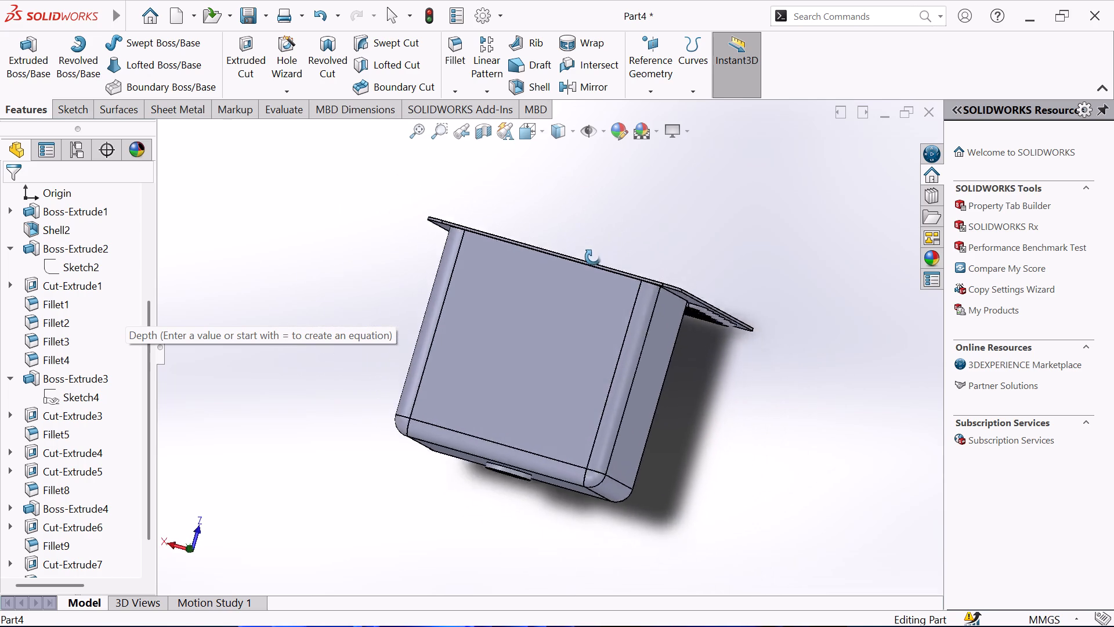
middle_drag(593, 257, 472, 345)
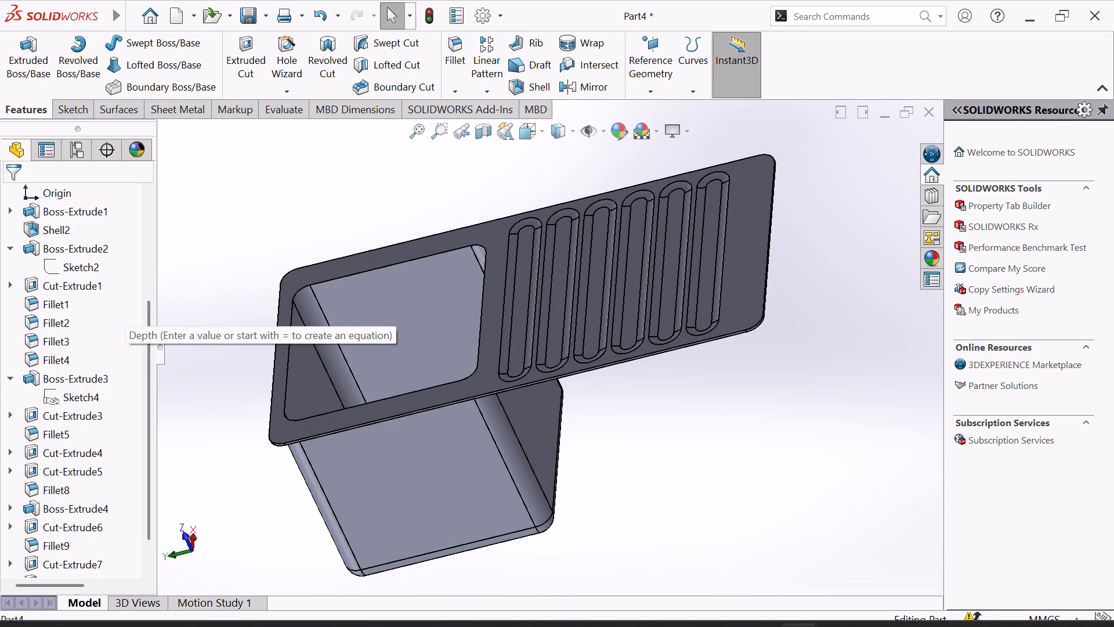
scroll(744, 430, up, 1)
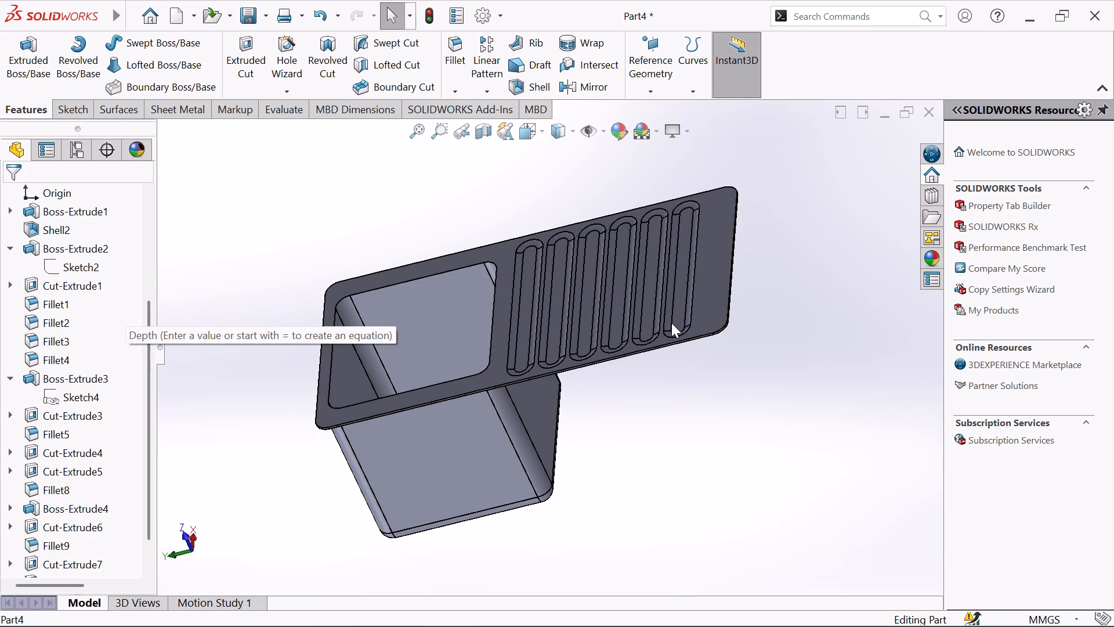
middle_drag(653, 306, 535, 339)
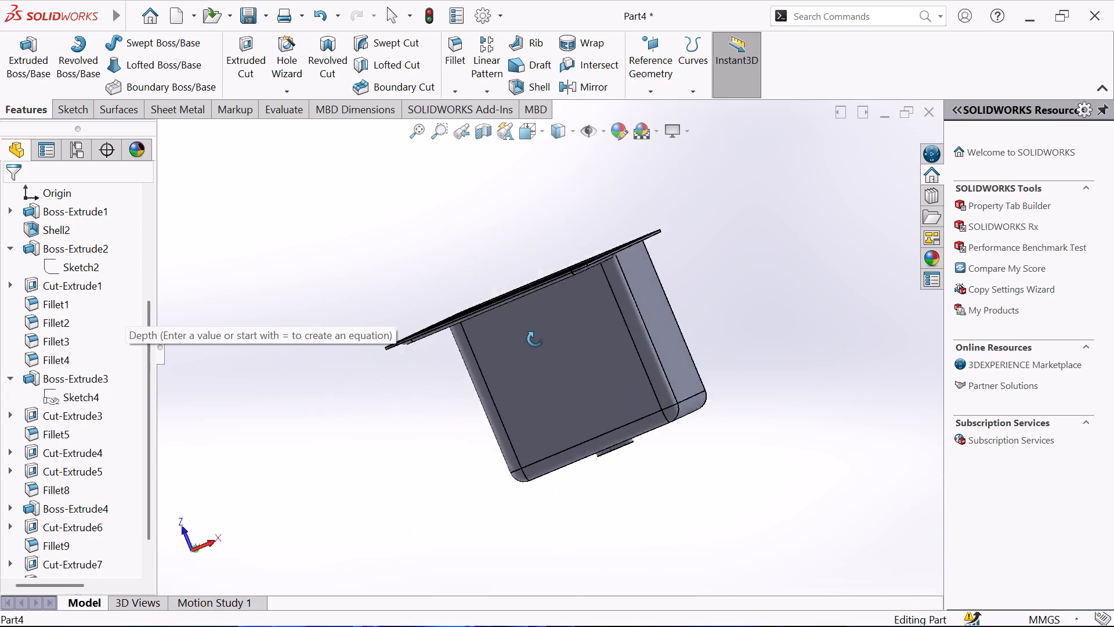
middle_drag(535, 339, 535, 367)
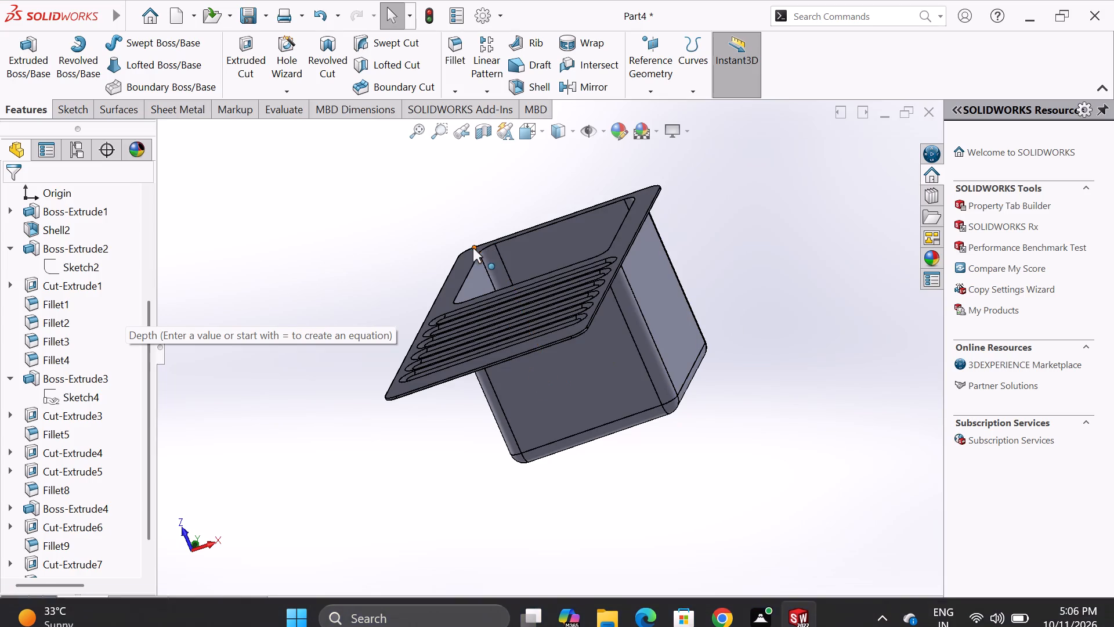
scroll(472, 260, down, 2)
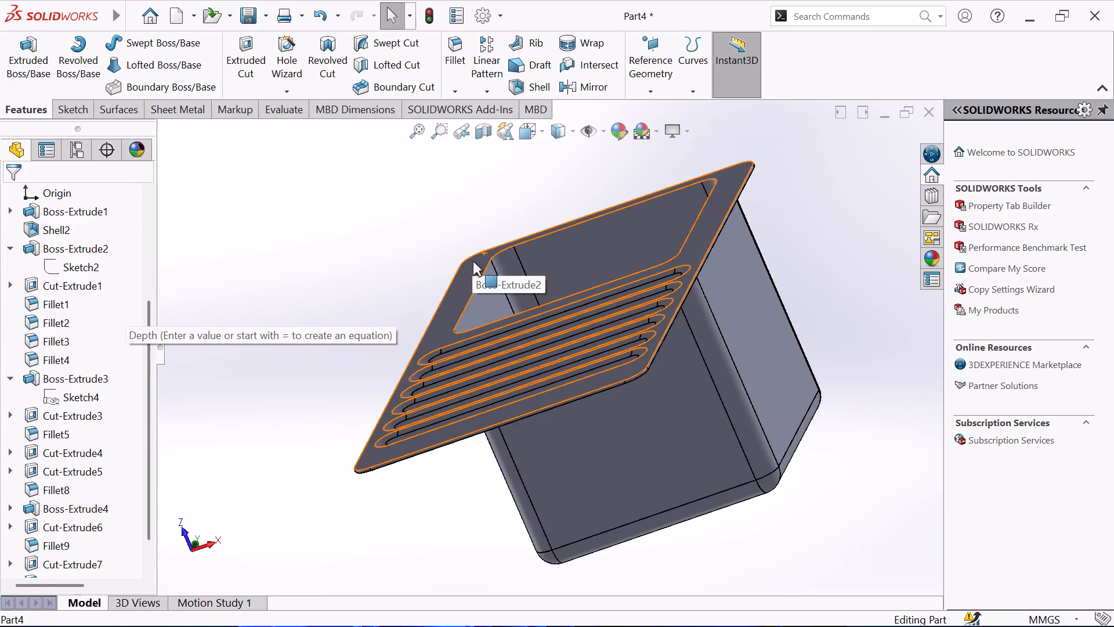
middle_drag(474, 261, 562, 229)
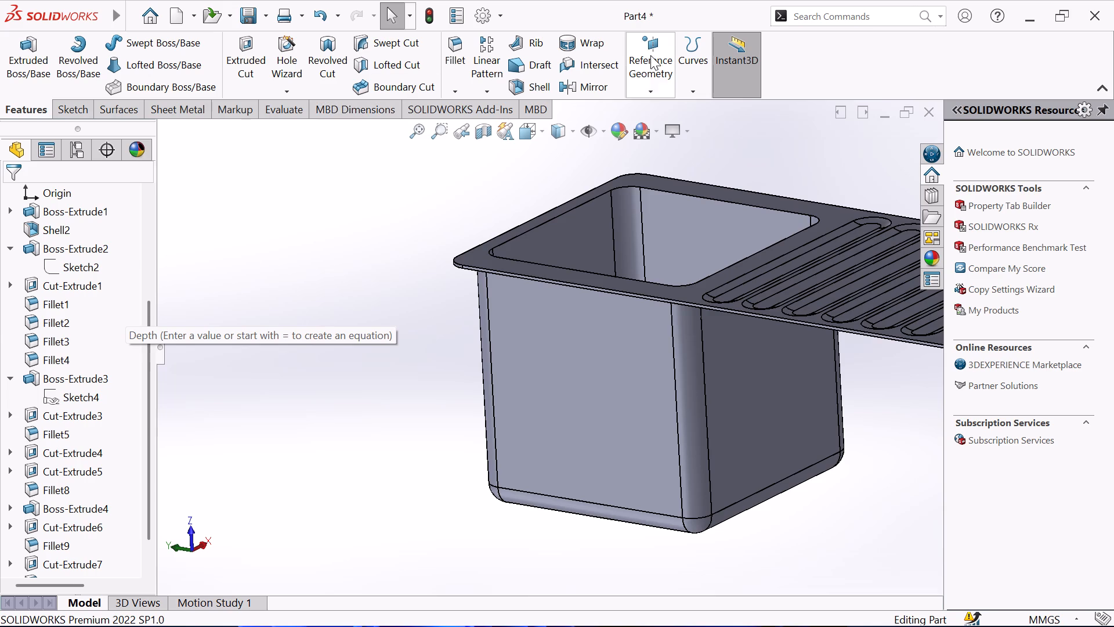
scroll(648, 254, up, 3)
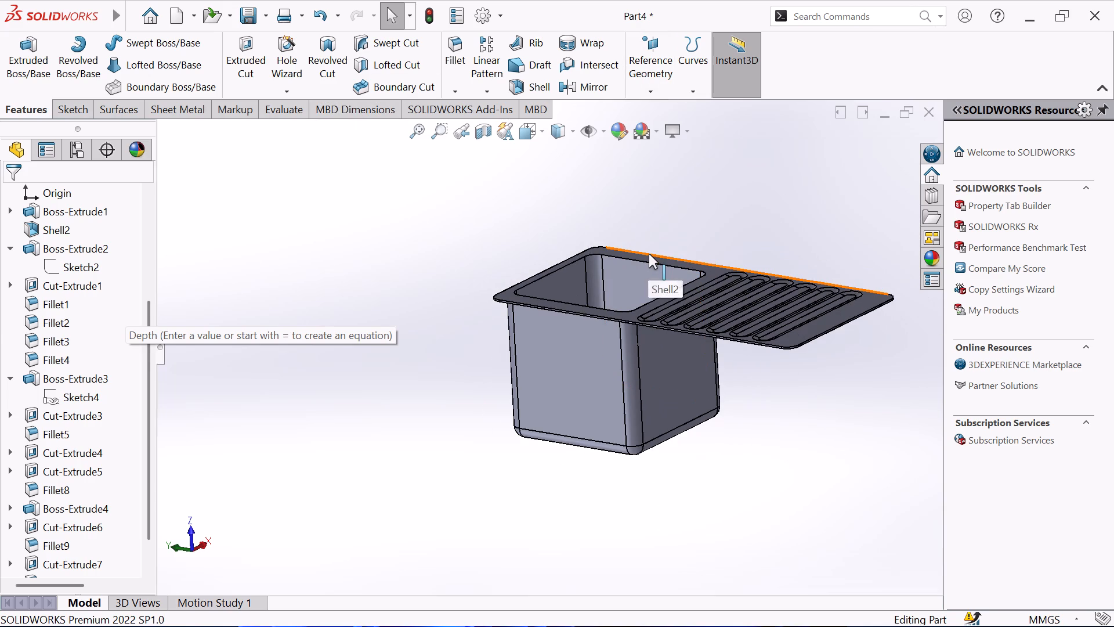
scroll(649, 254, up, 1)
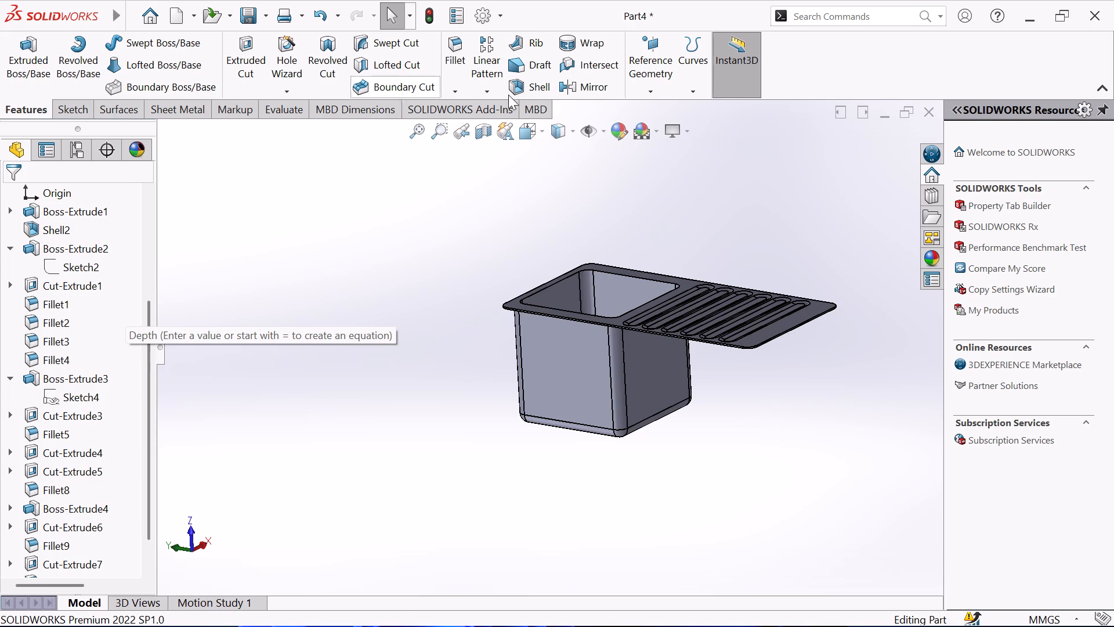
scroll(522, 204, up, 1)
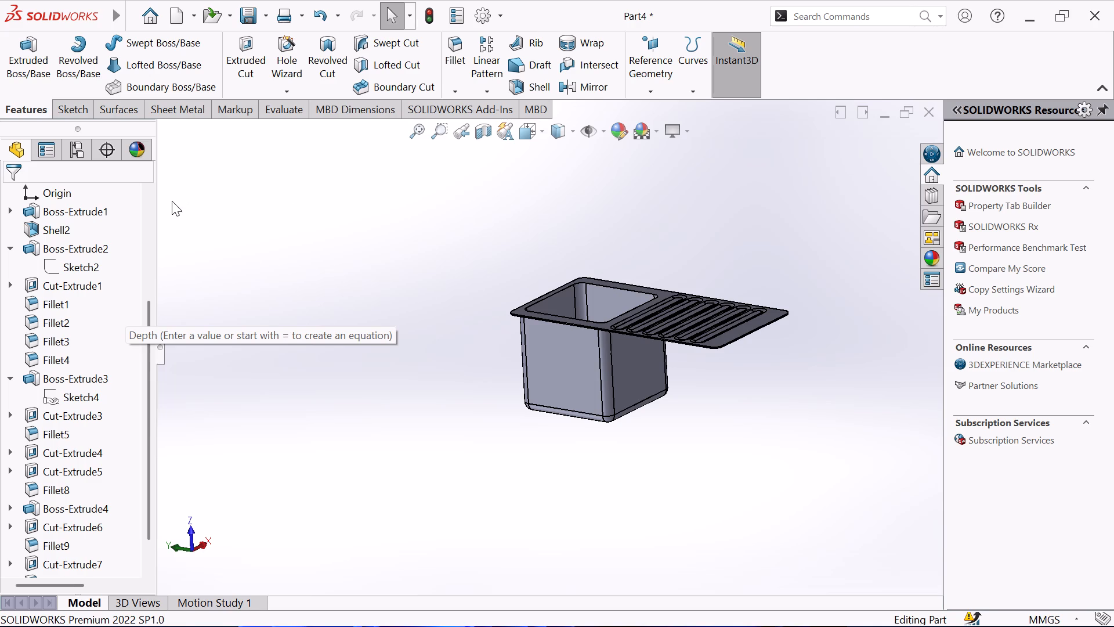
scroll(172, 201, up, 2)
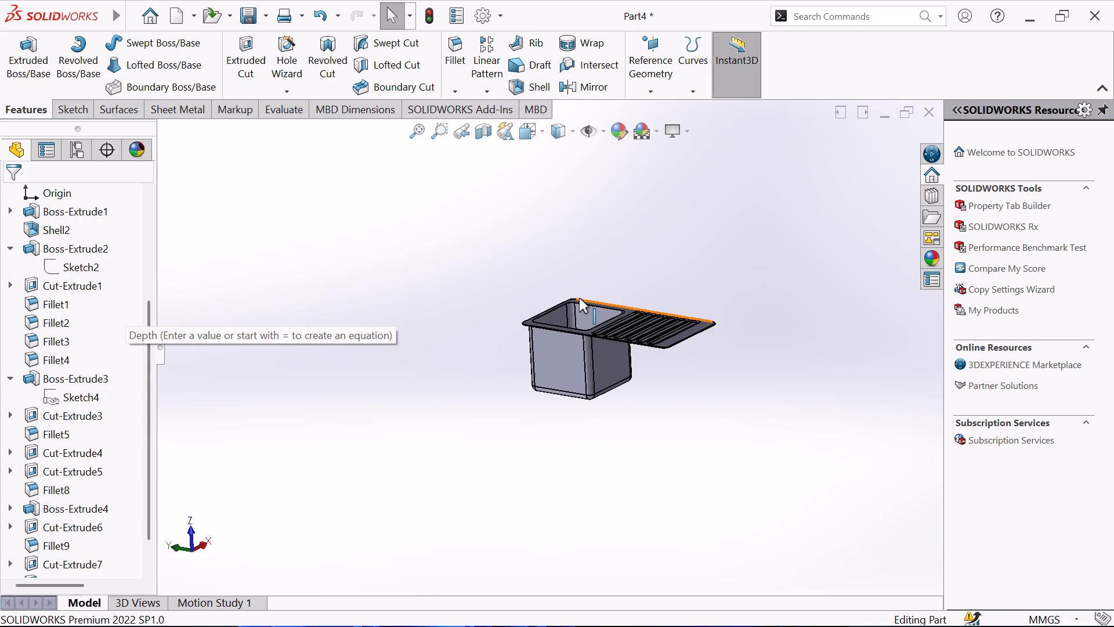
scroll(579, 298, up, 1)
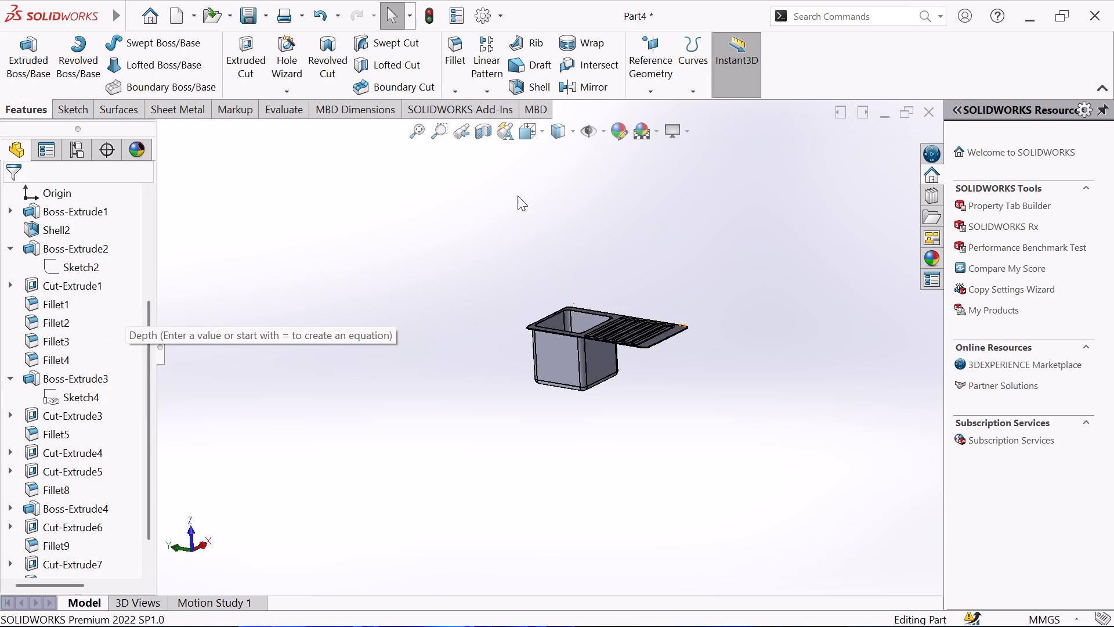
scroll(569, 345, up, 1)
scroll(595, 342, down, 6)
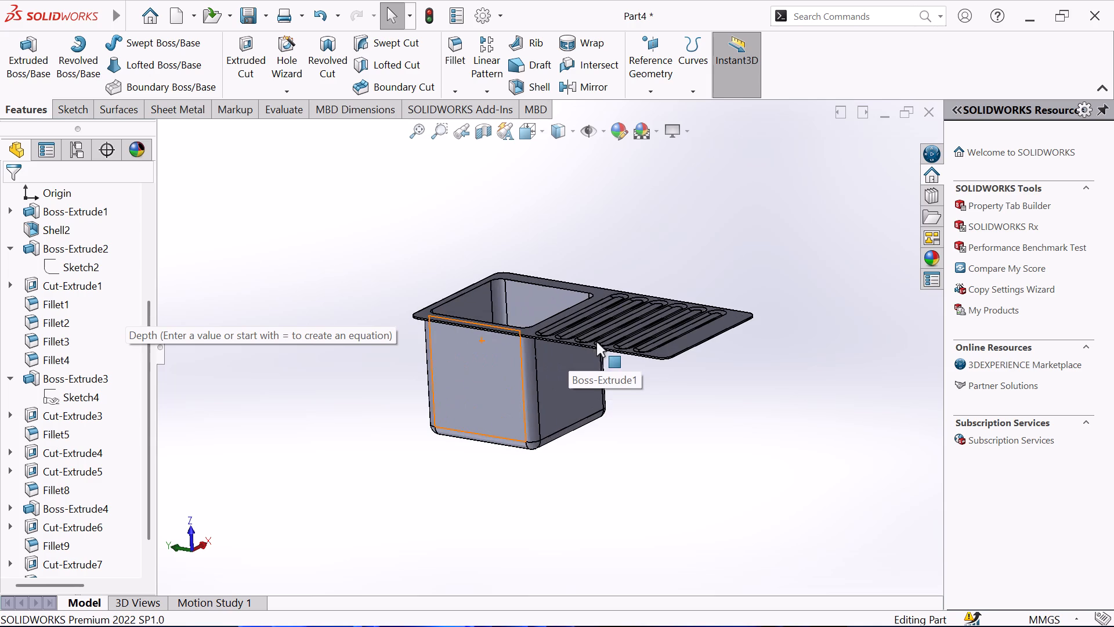
Examine the whole part in a standard corner view, a square-on side view showing the drain ring, and obliquely from above.
click(541, 131)
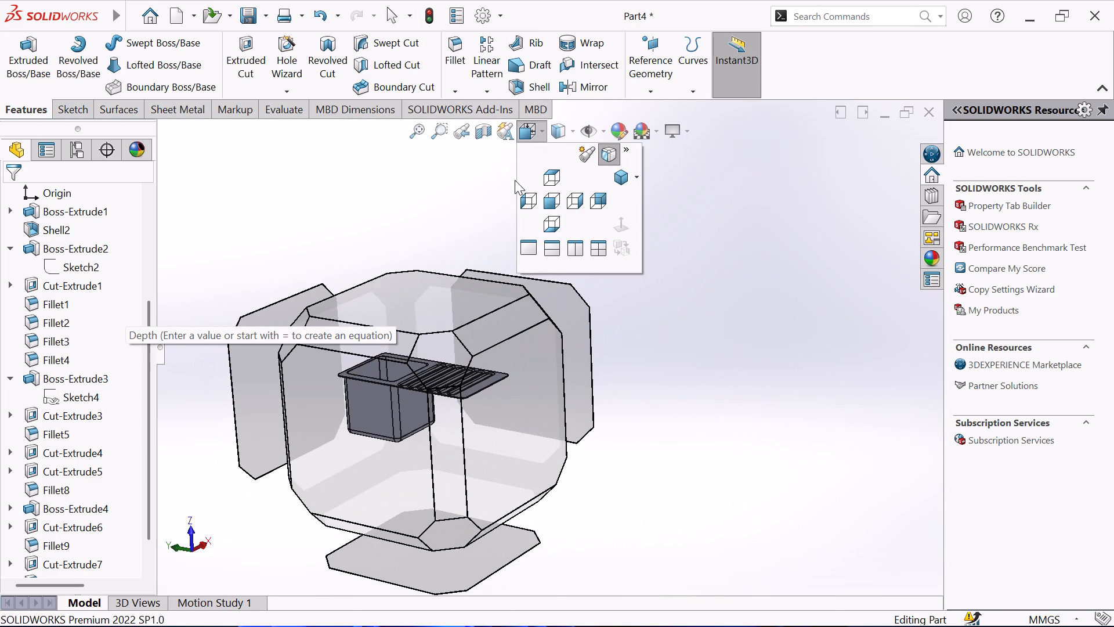
click(436, 367)
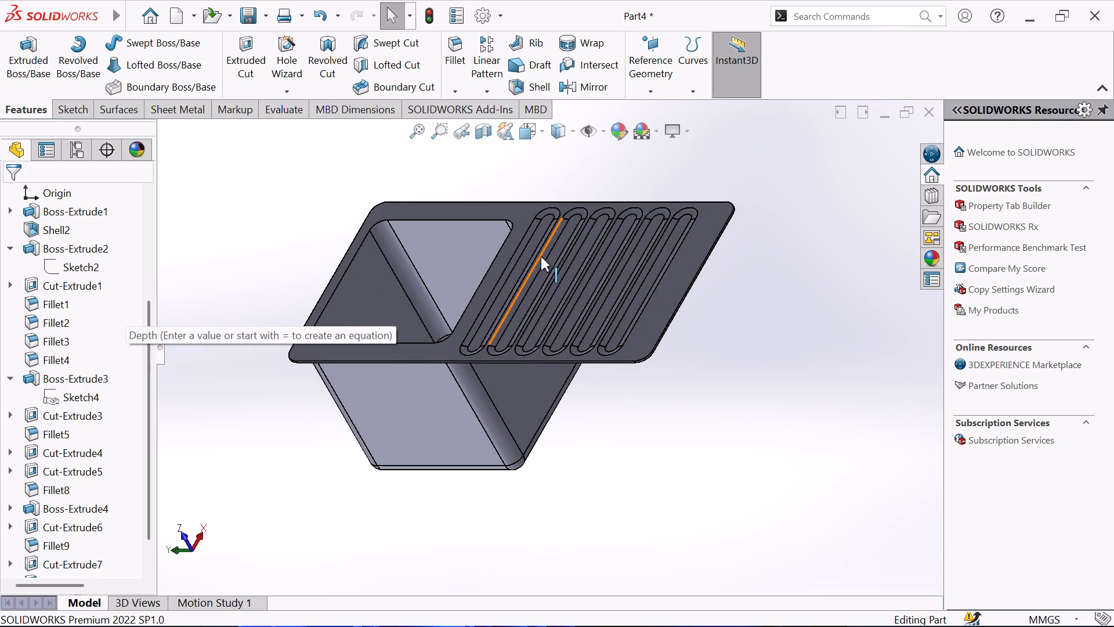
click(539, 135)
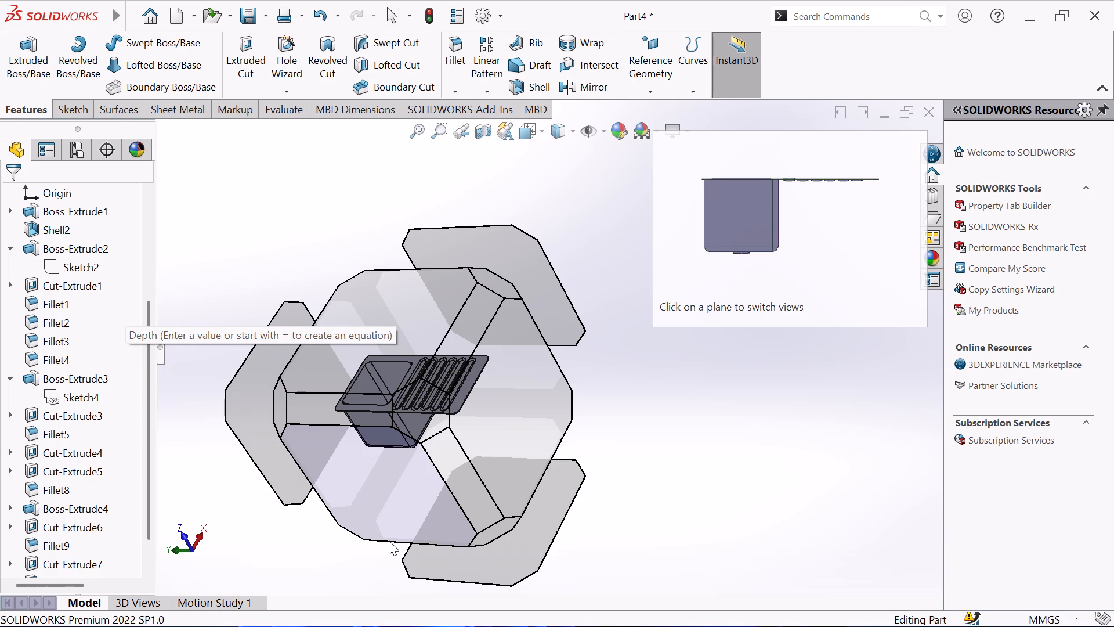
click(421, 500)
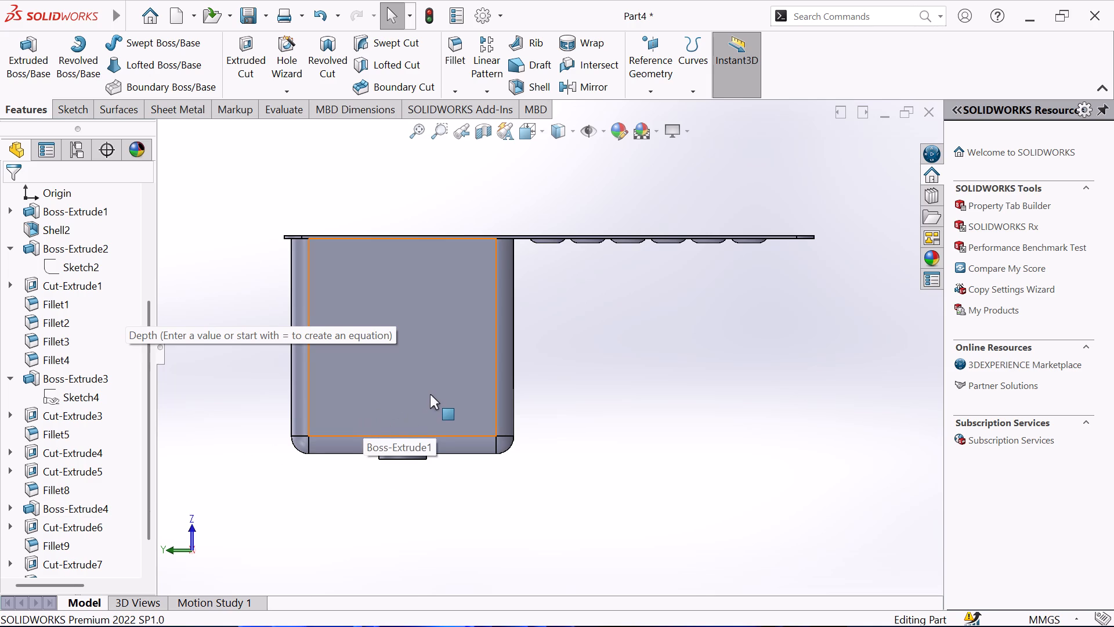
scroll(430, 394, up, 1)
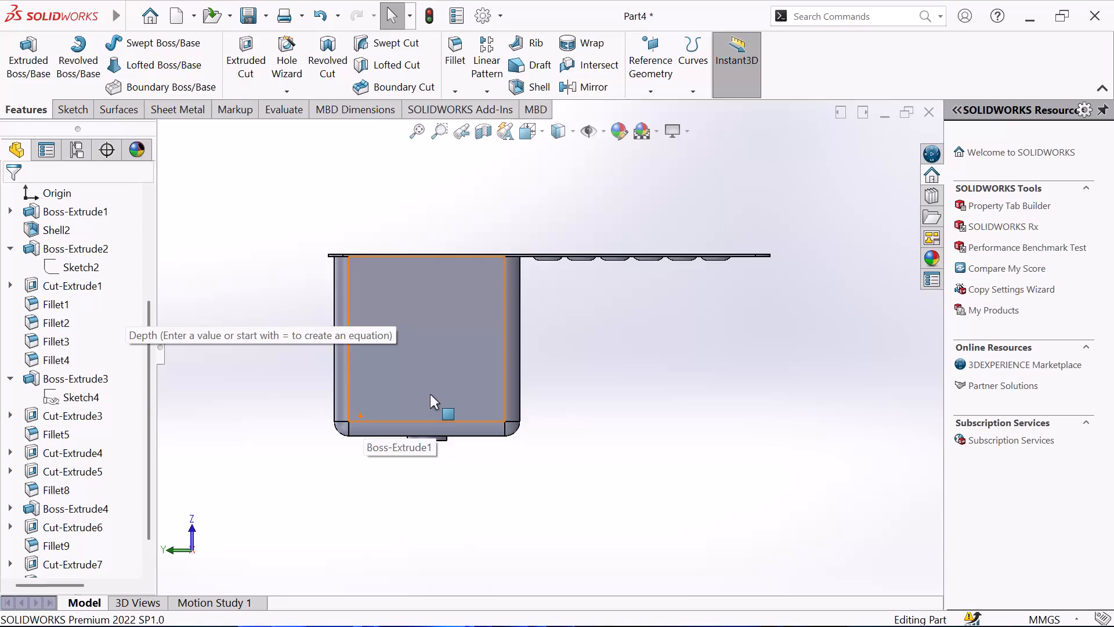
scroll(443, 431, down, 1)
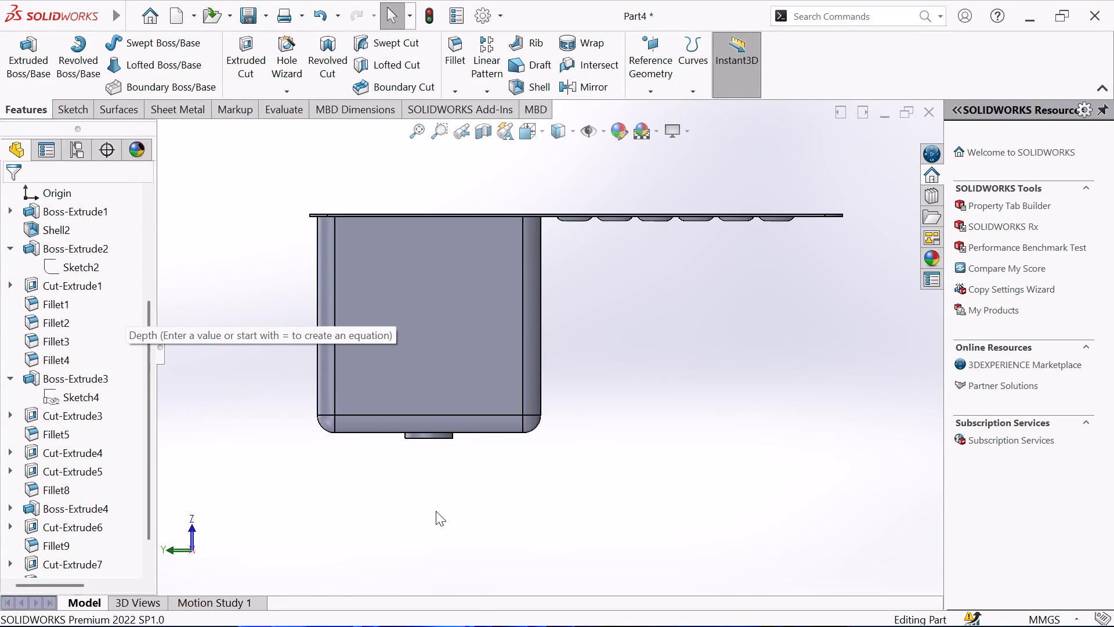
scroll(435, 515, down, 1)
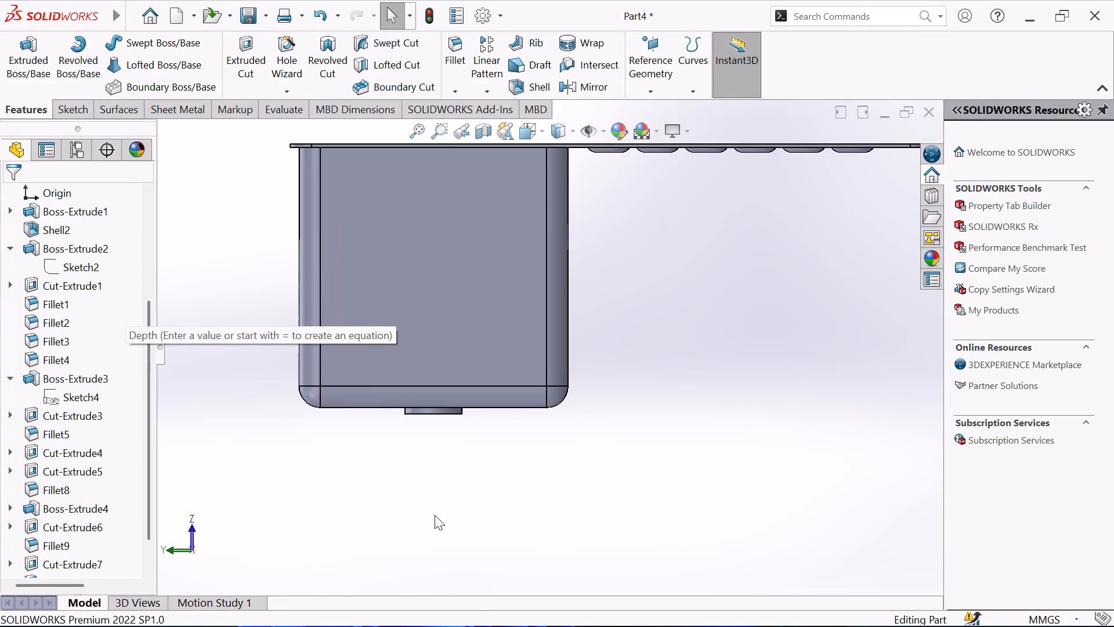
scroll(435, 515, up, 2)
middle_drag(414, 309, 475, 401)
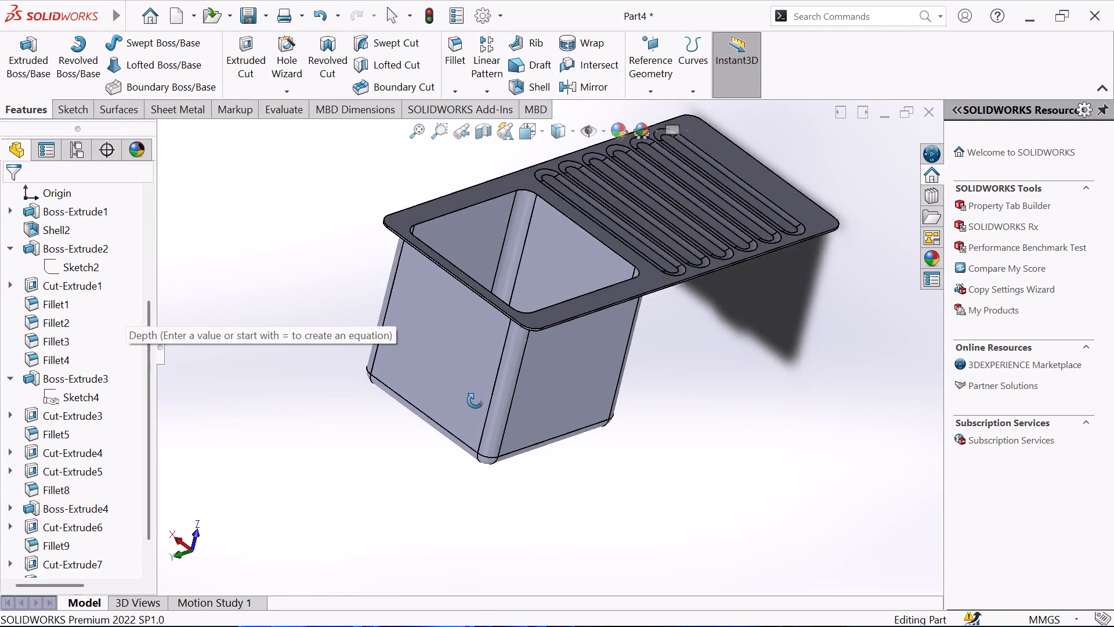
middle_drag(475, 401, 419, 452)
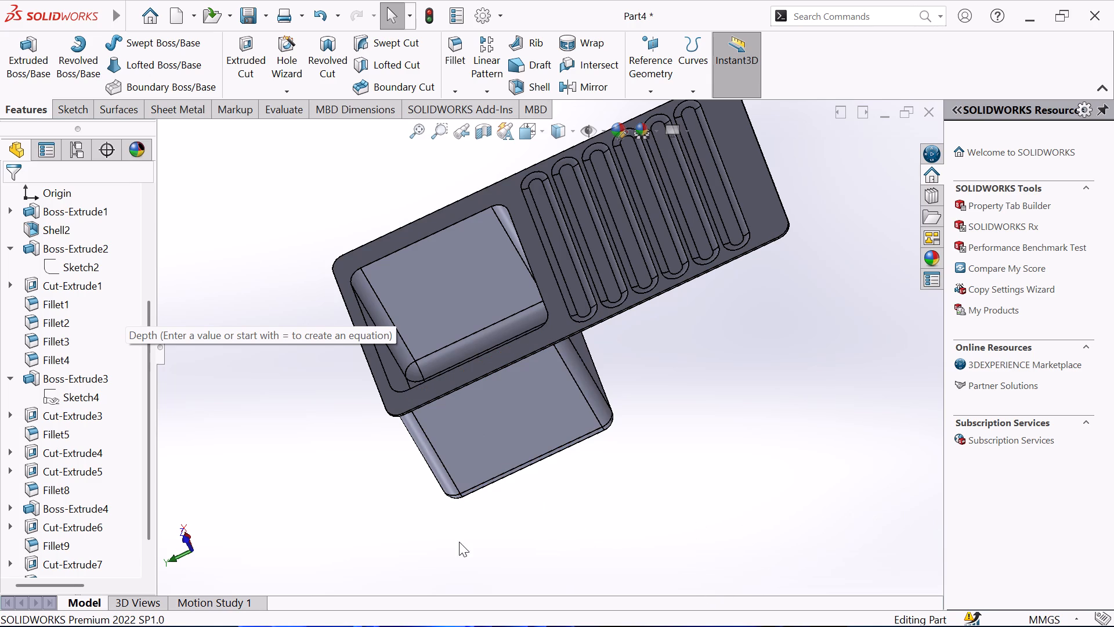
scroll(591, 326, up, 2)
scroll(502, 293, down, 2)
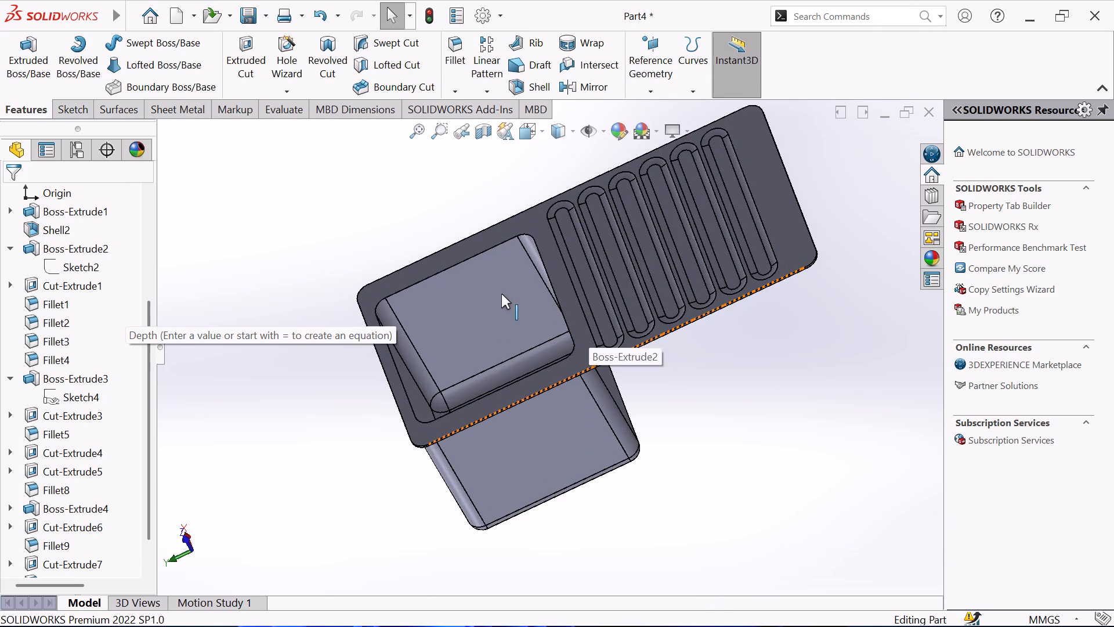
Examine the whole part from the side and obliquely from above, covering the open box, its rim and the six slot recesses.
middle_drag(501, 297, 566, 153)
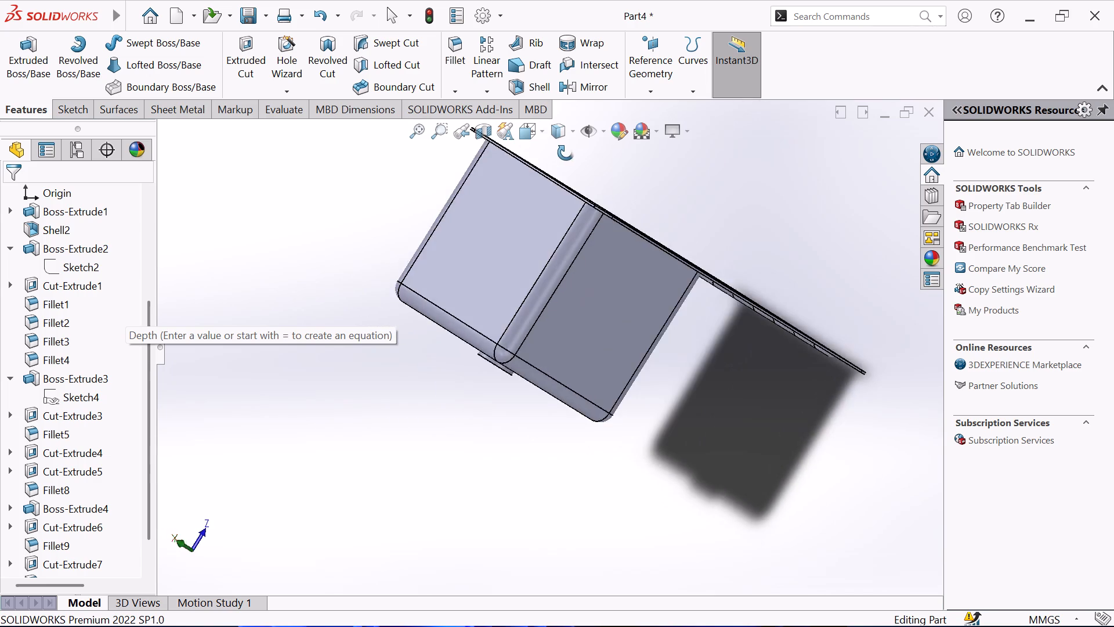
middle_drag(566, 153, 464, 176)
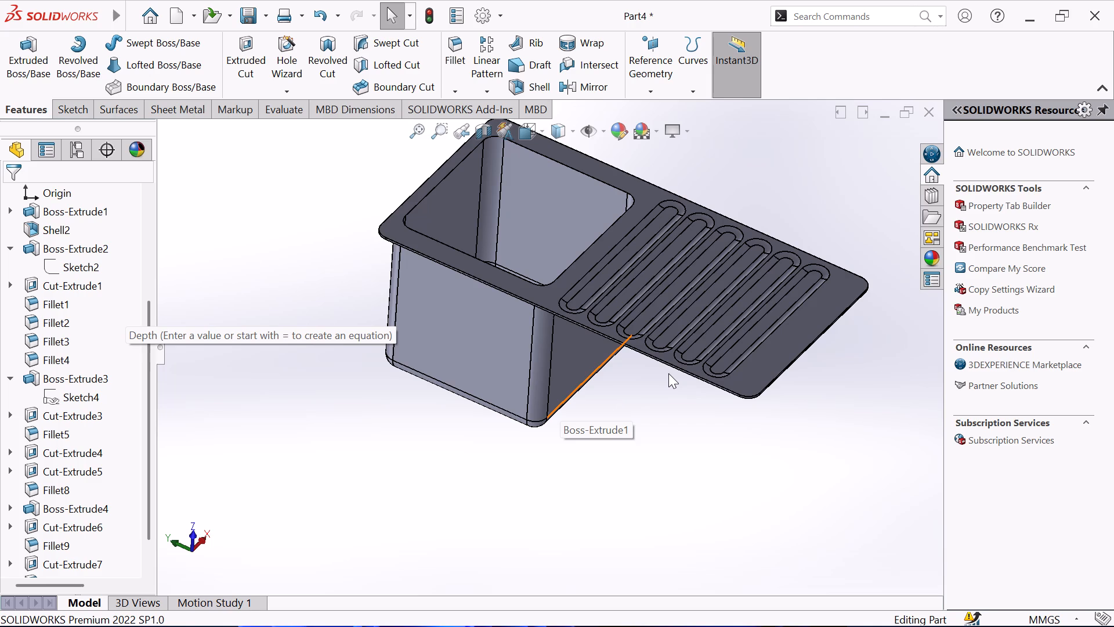
scroll(668, 373, up, 1)
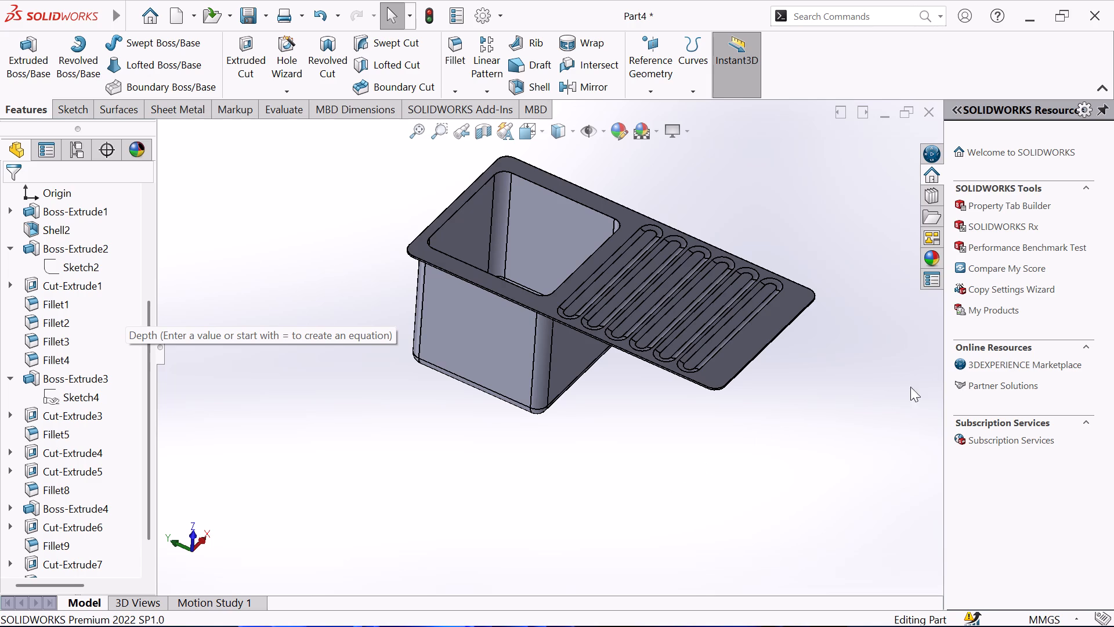
scroll(223, 251, up, 1)
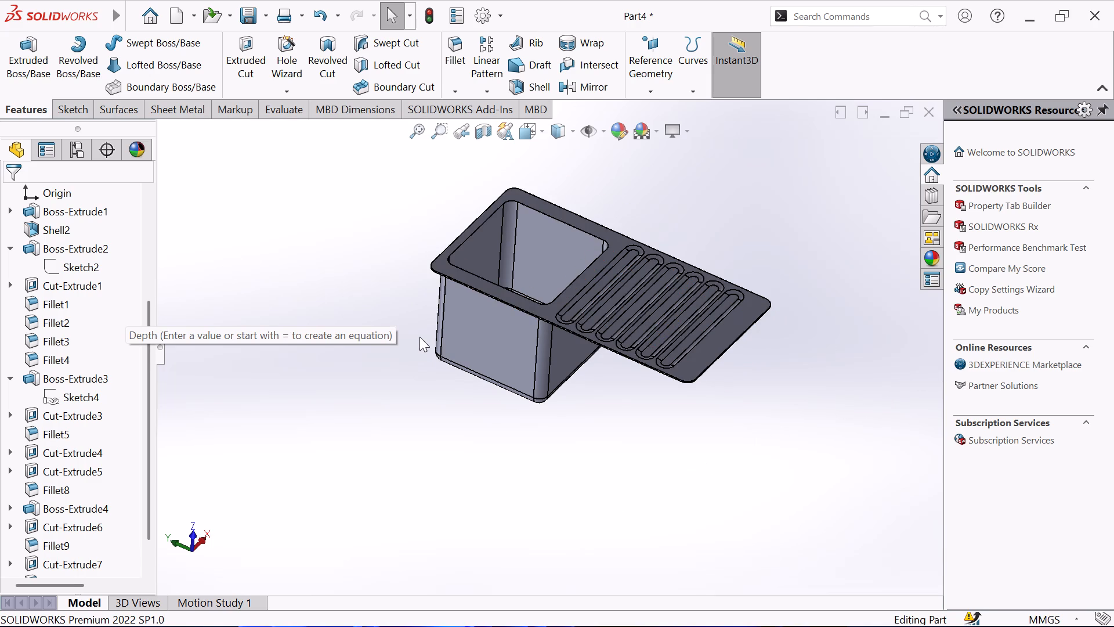
scroll(551, 296, up, 1)
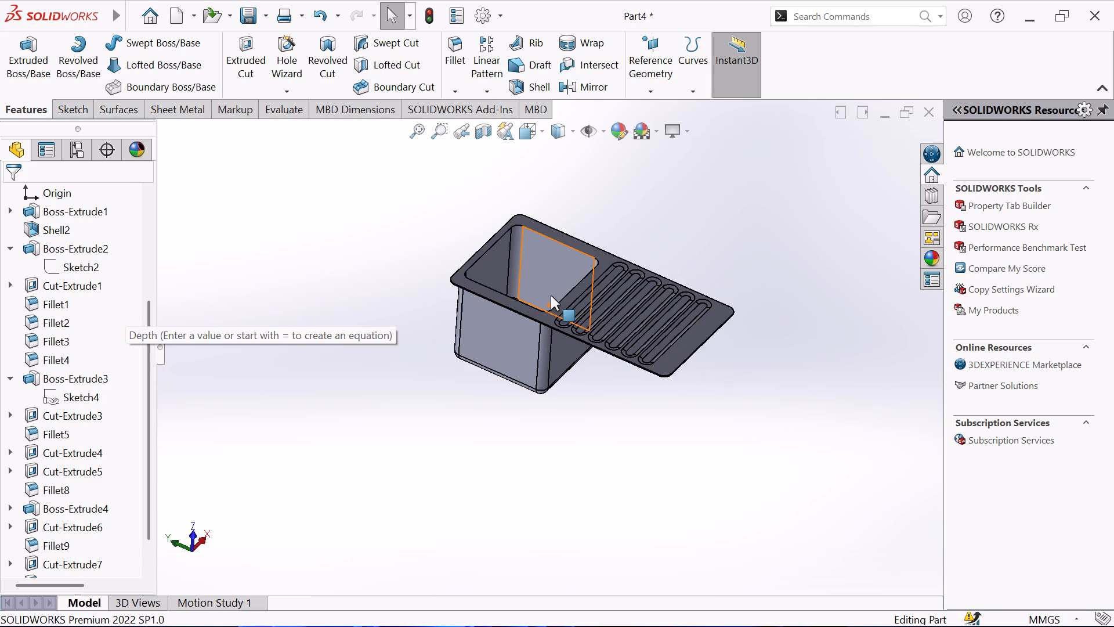
scroll(551, 295, down, 1)
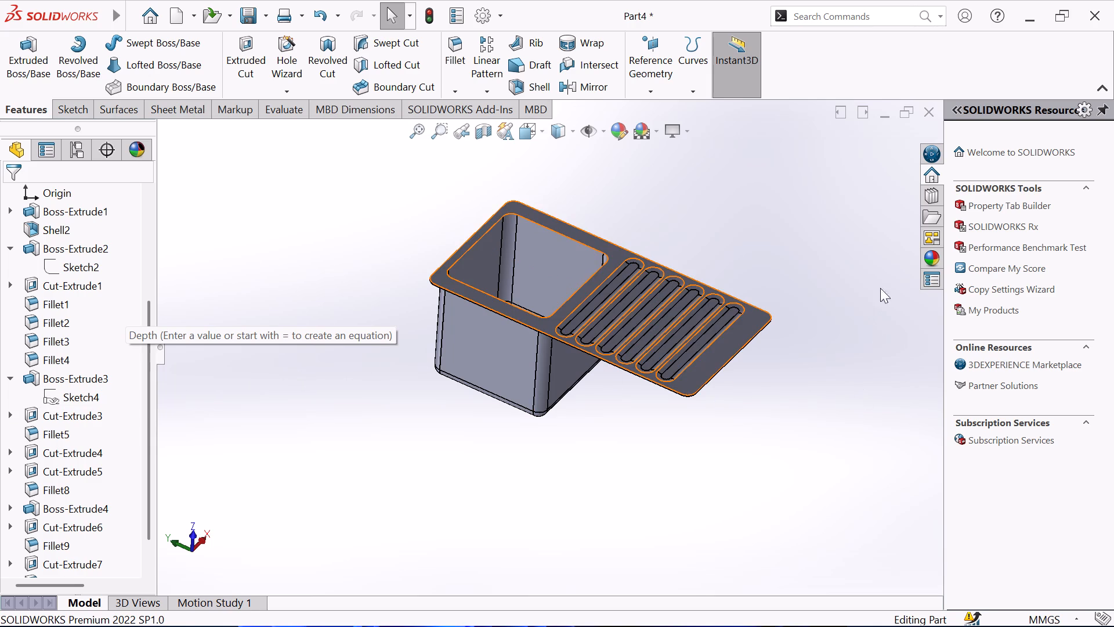
scroll(511, 236, up, 1)
middle_drag(532, 237, 545, 234)
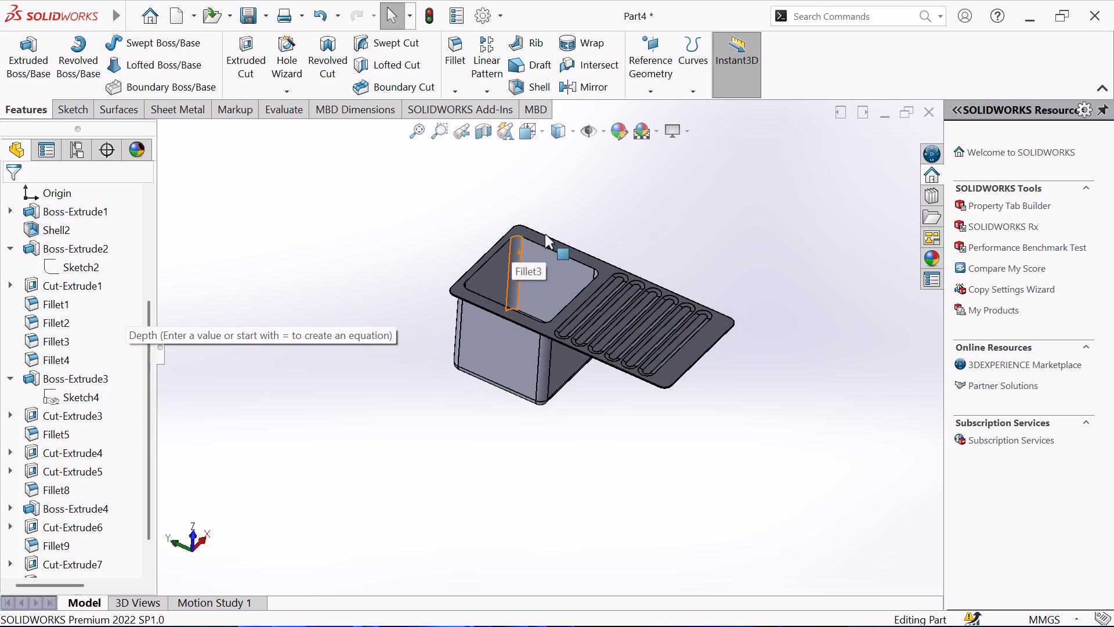
Examine the box's underside with the drain ring, and the box interior, drain hole and slotted plate from above.
middle_drag(545, 234, 172, 455)
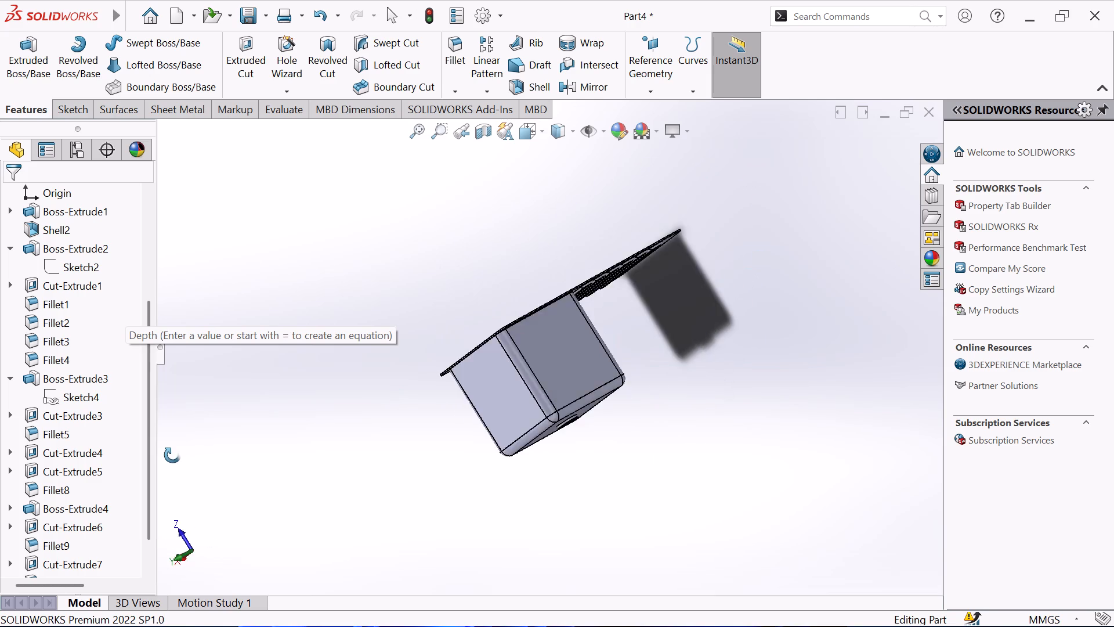
middle_drag(172, 455, 500, 282)
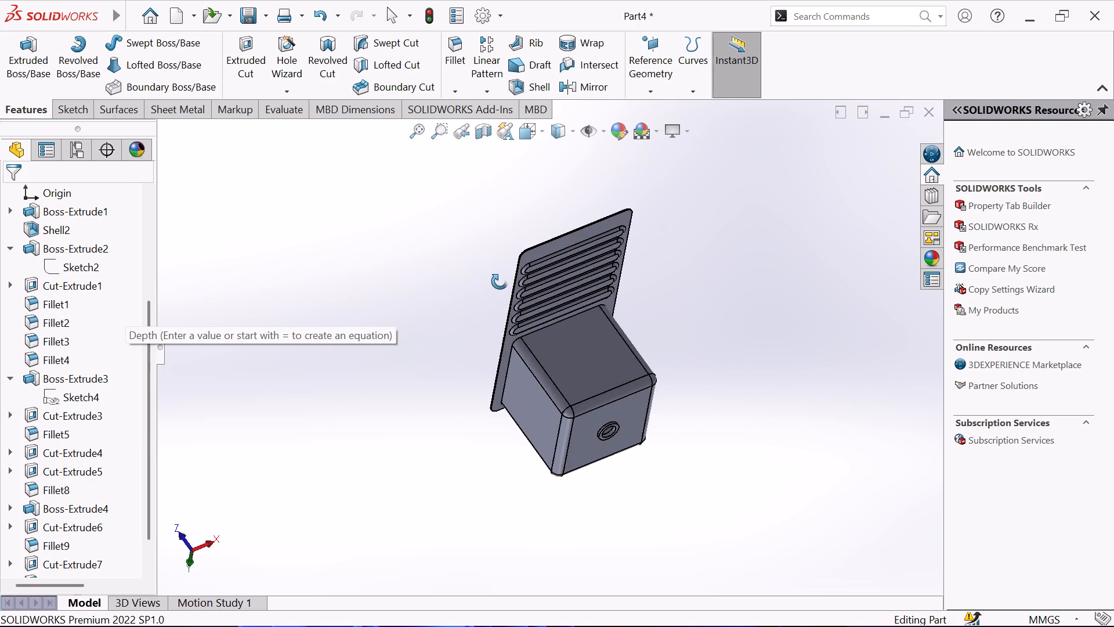
middle_drag(500, 282, 432, 435)
scroll(432, 435, up, 1)
middle_click(432, 435)
middle_click(432, 435)
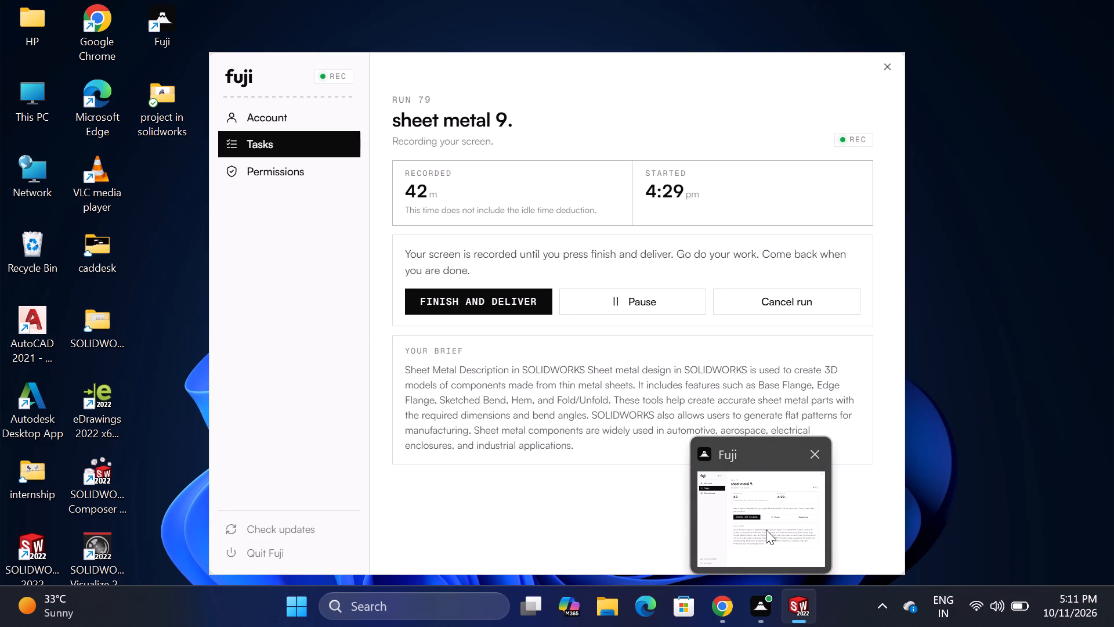
middle_drag(592, 238, 652, 356)
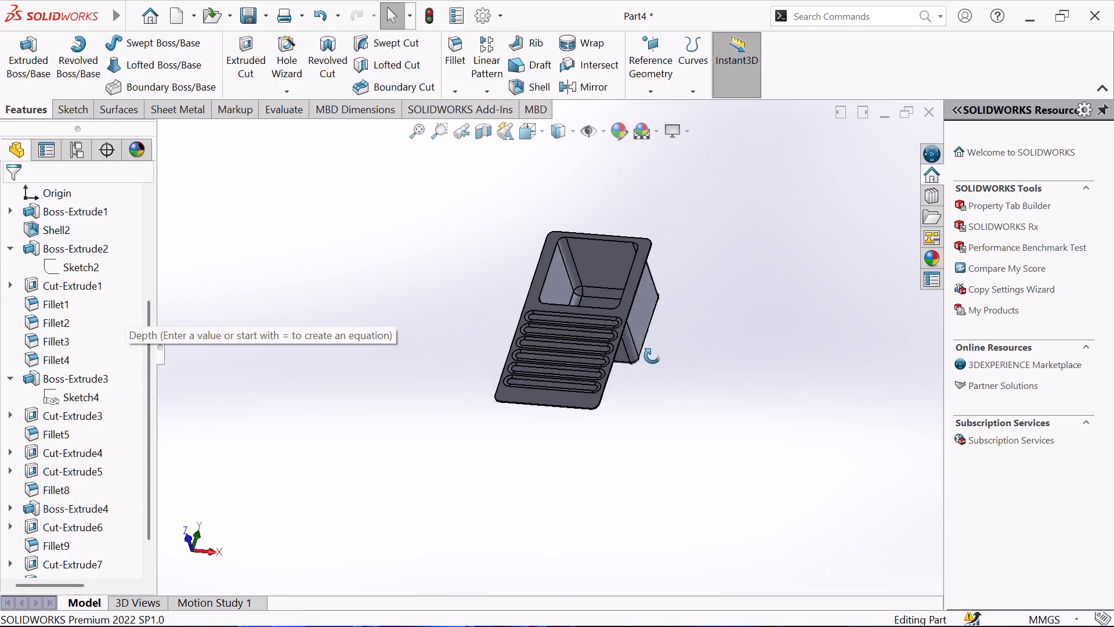
middle_drag(652, 356, 654, 362)
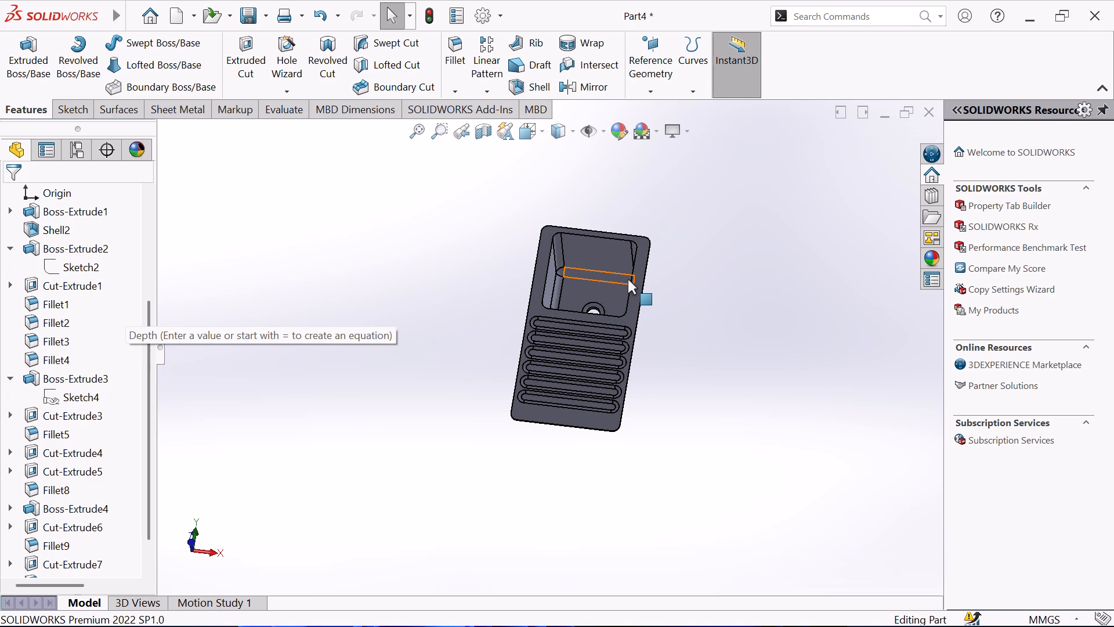
middle_drag(628, 279, 649, 268)
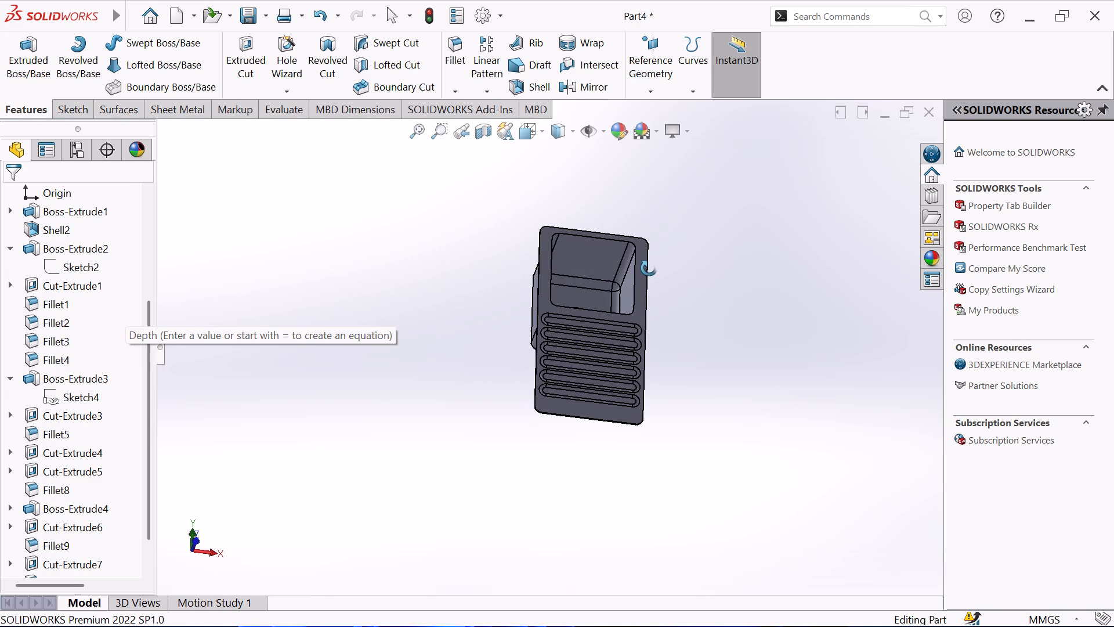
middle_drag(649, 268, 658, 262)
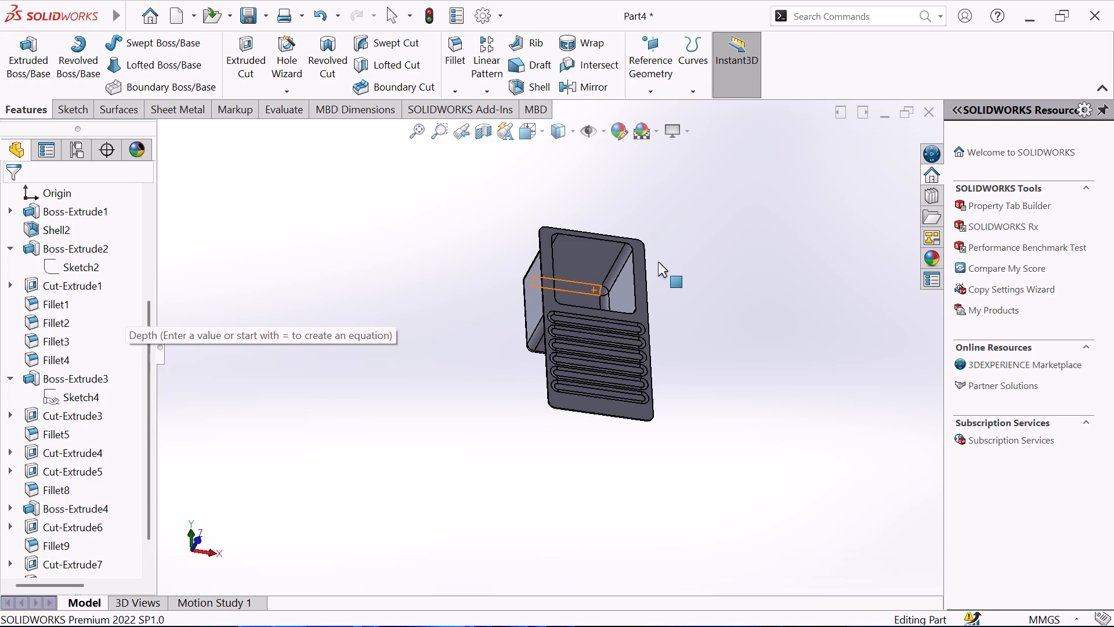
Examine the box's filleted inner corners, its underside with the drain ring, and its outer walls and slotted plate at closer range.
scroll(658, 262, down, 2)
middle_drag(658, 262, 679, 249)
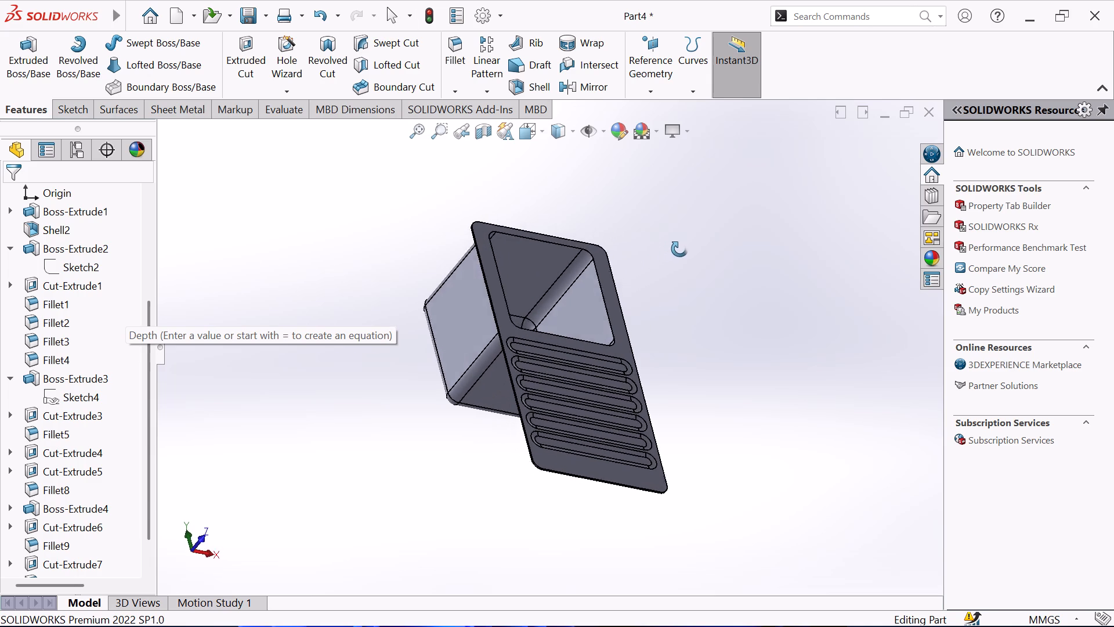
middle_drag(679, 249, 681, 248)
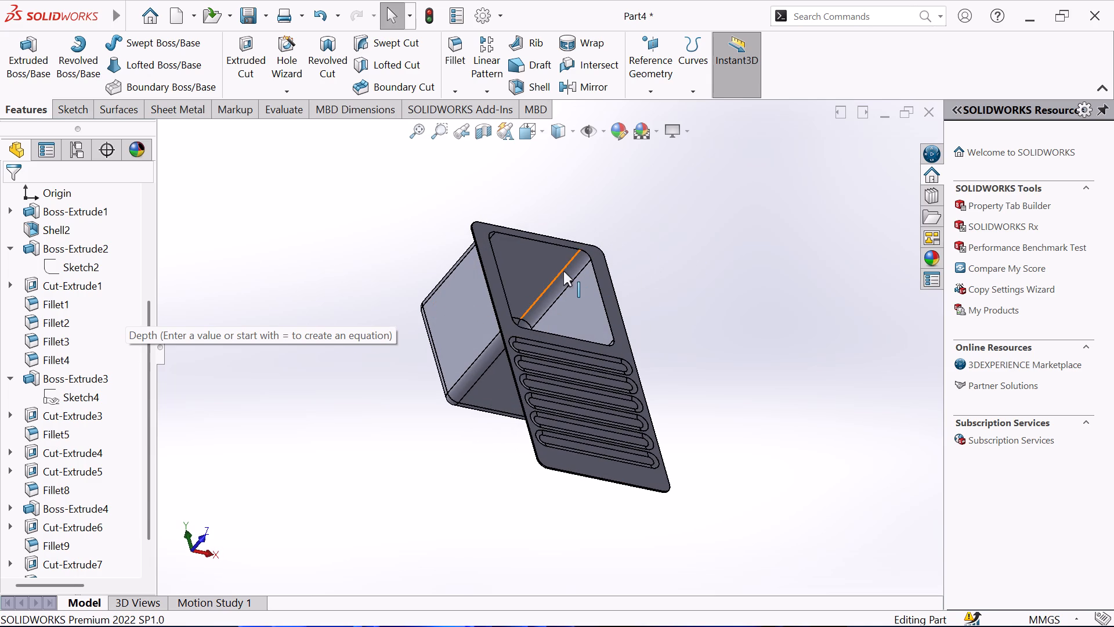
scroll(563, 271, down, 2)
middle_drag(563, 271, 731, 331)
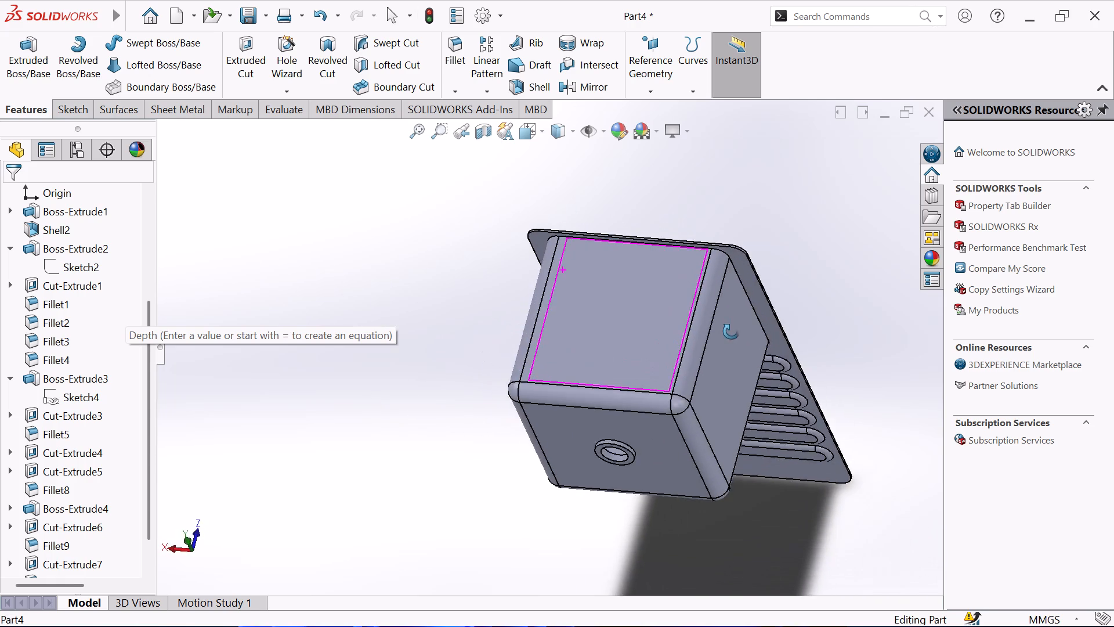
middle_drag(731, 331, 448, 413)
middle_drag(443, 419, 442, 419)
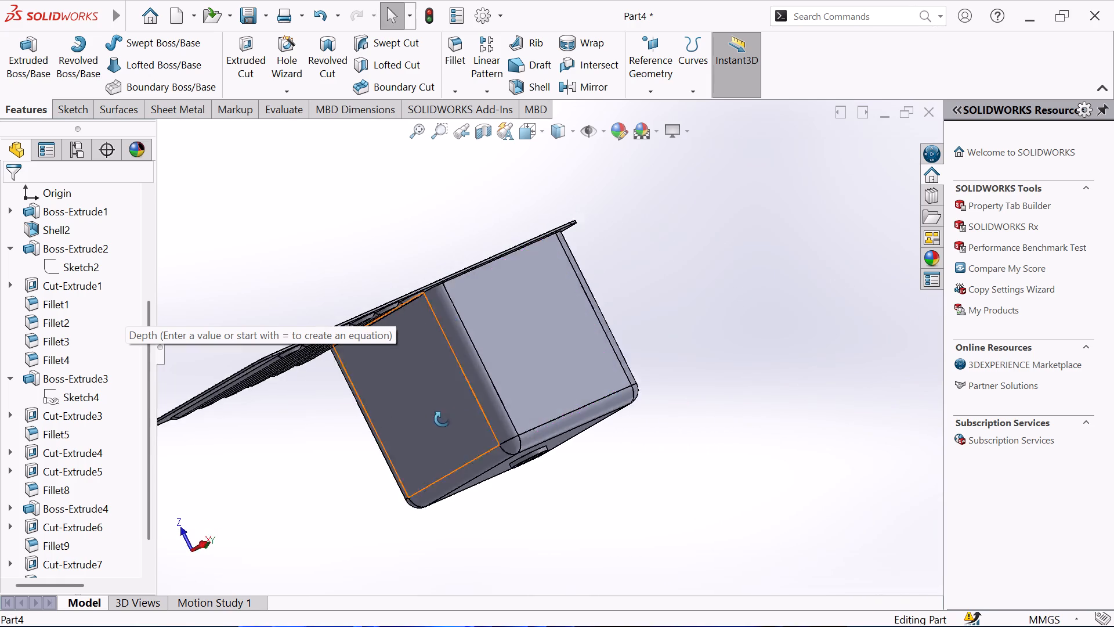
middle_drag(442, 419, 408, 500)
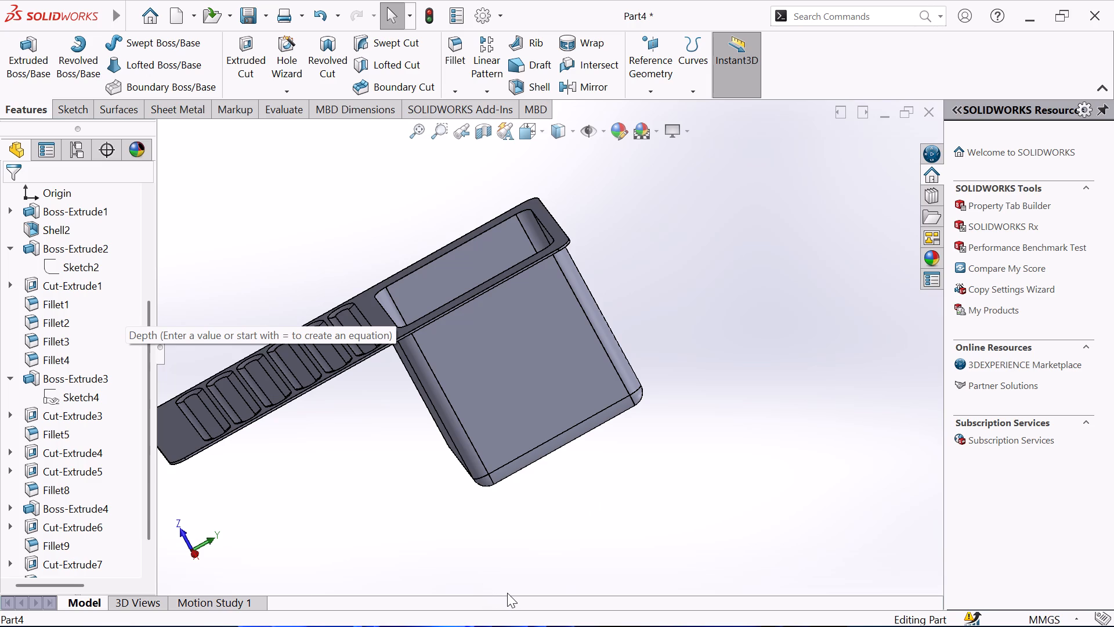
scroll(507, 593, up, 1)
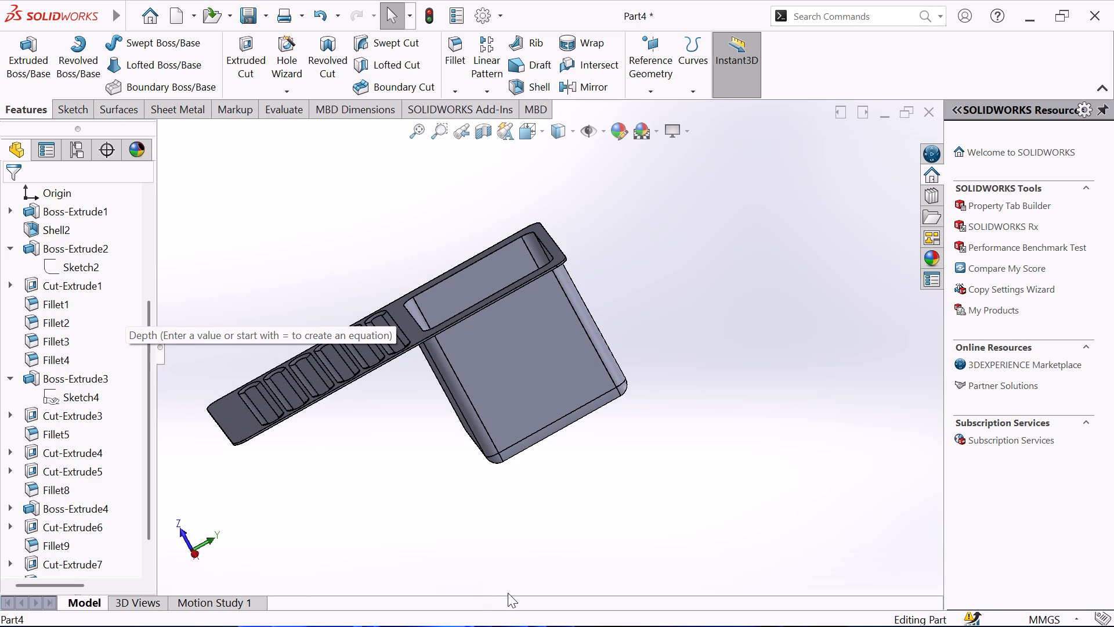
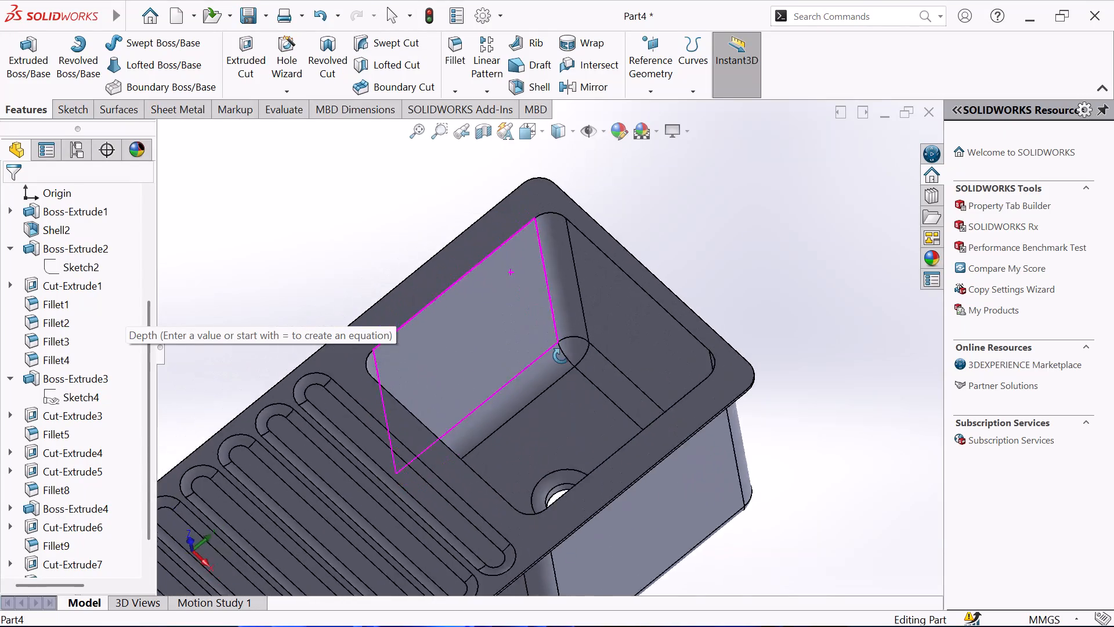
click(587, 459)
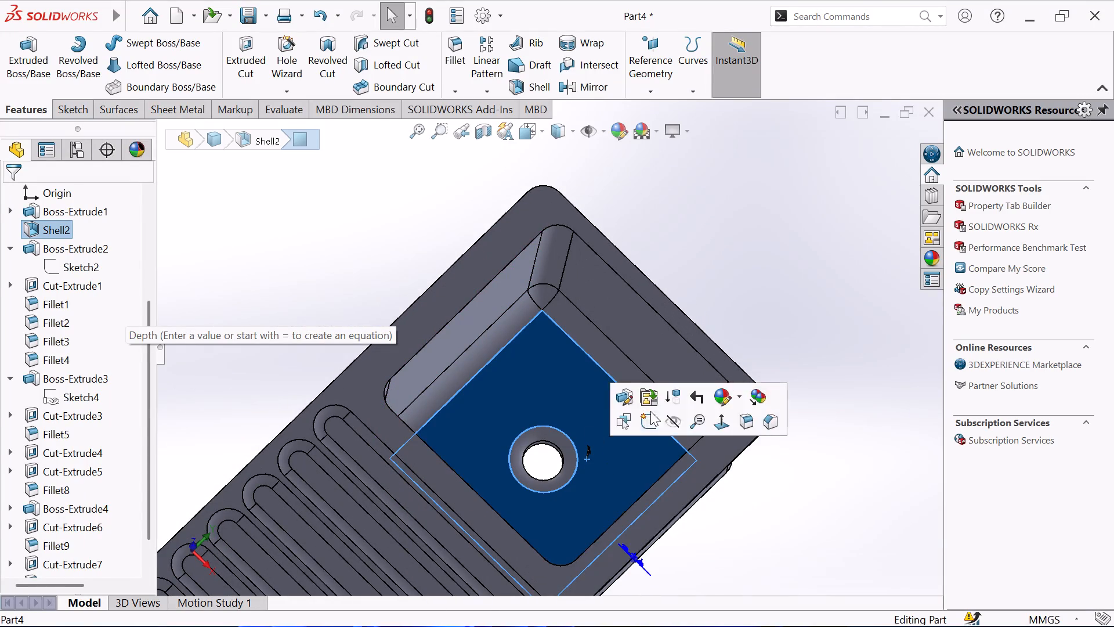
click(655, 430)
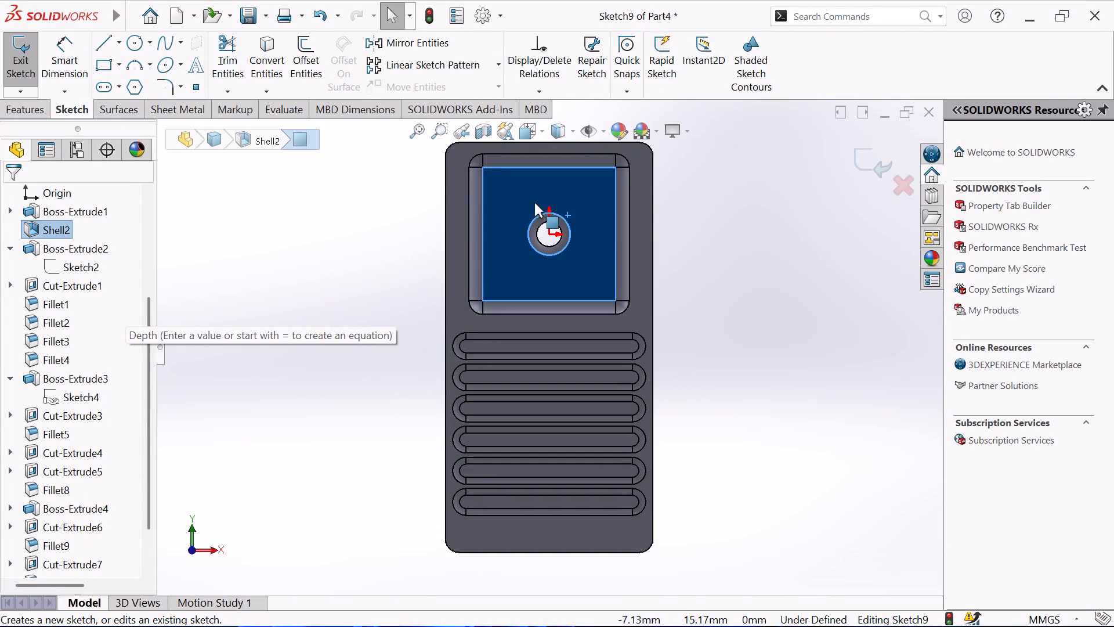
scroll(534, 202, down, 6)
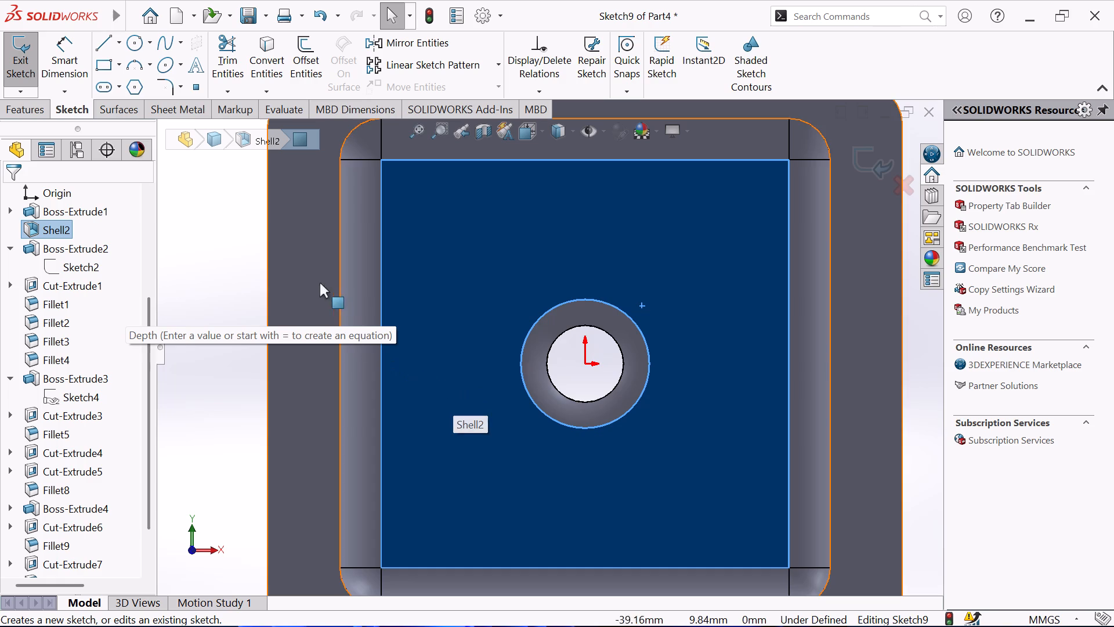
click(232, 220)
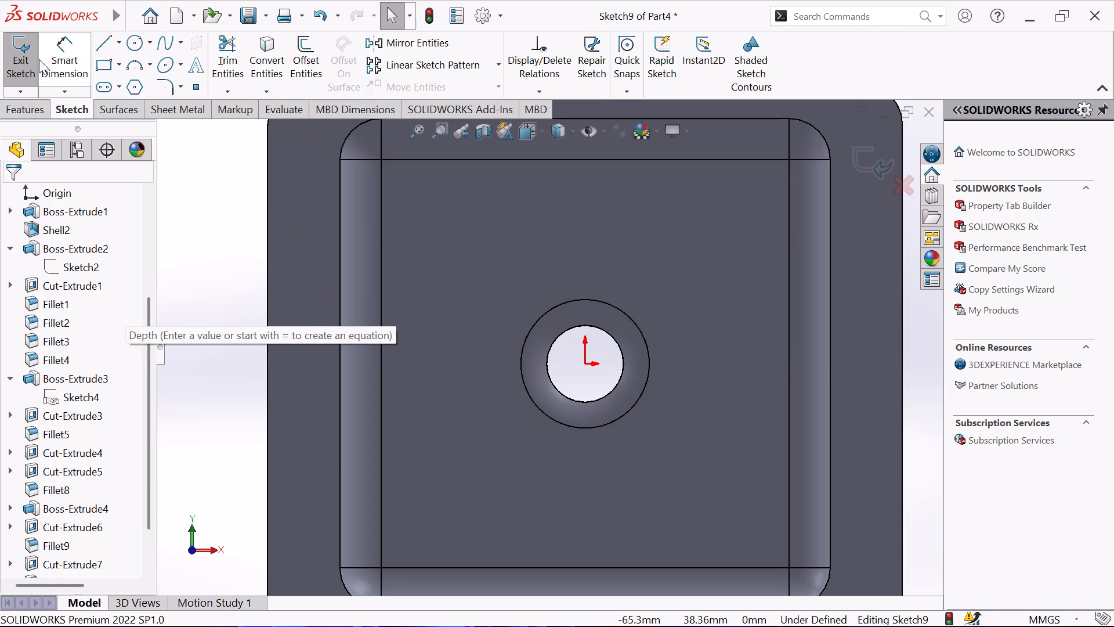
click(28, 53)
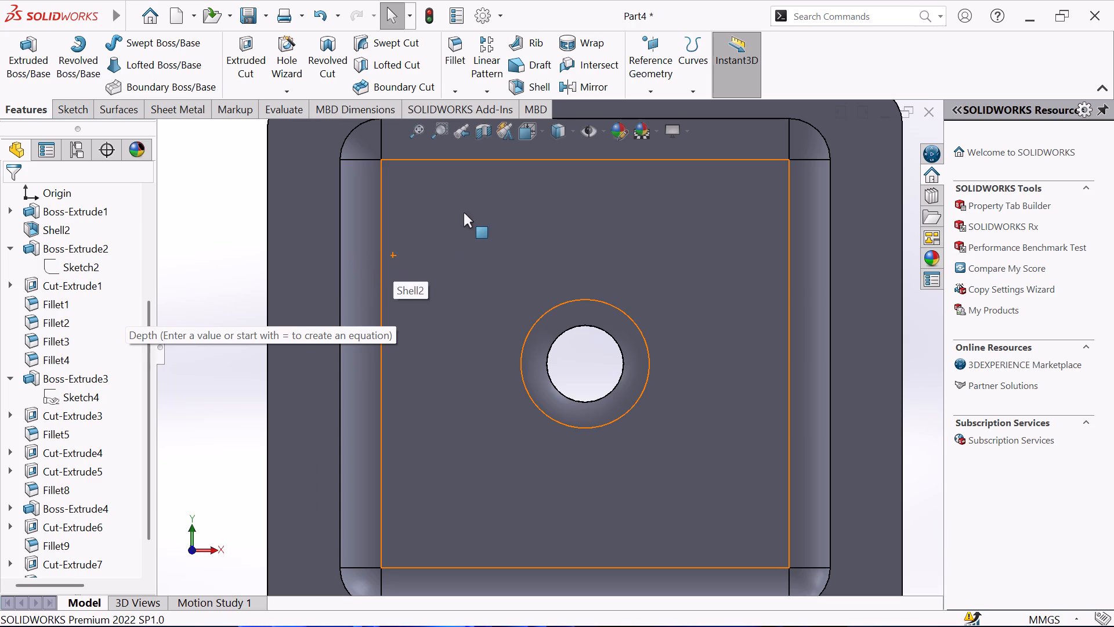
Examine the box interior and drain hole from above, the slotted plate, and the box's outer walls from the side.
scroll(464, 212, up, 2)
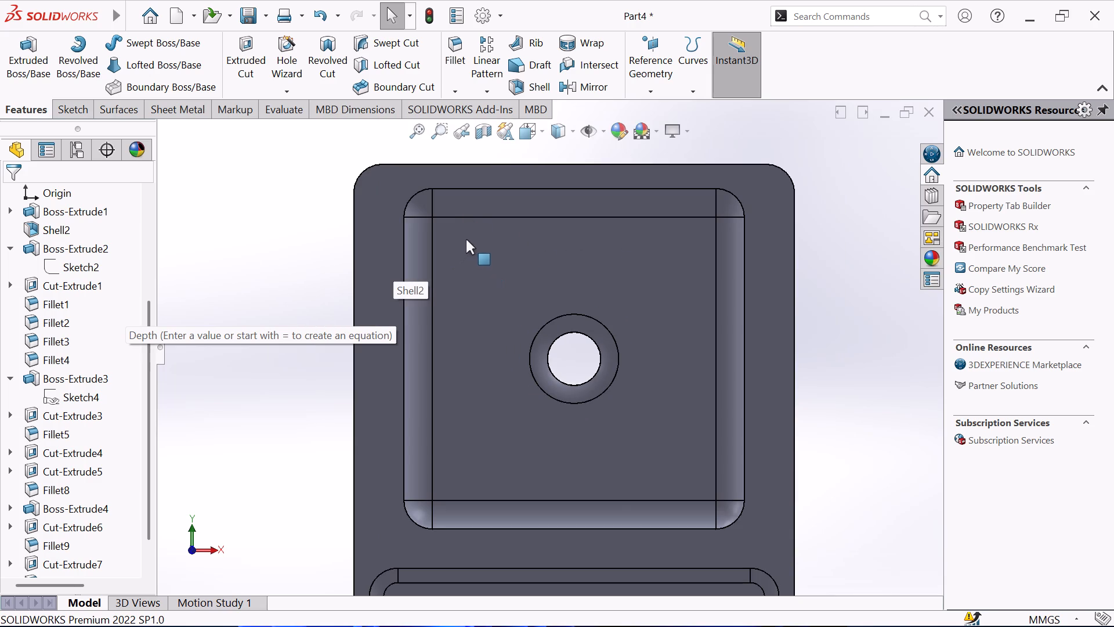
middle_drag(297, 254, 309, 205)
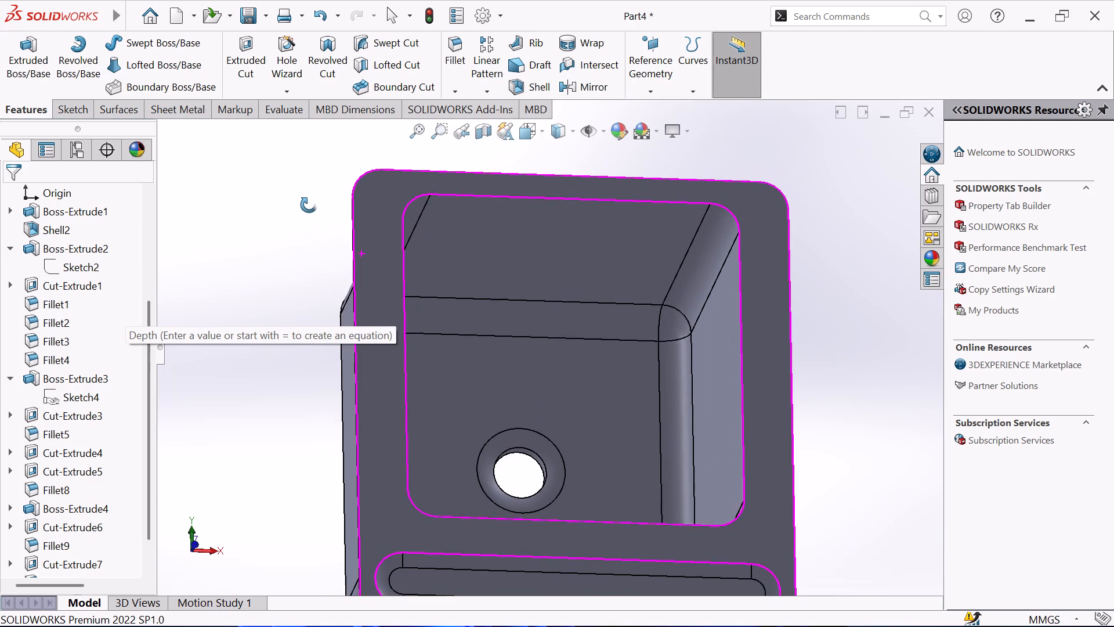
middle_drag(309, 205, 292, 189)
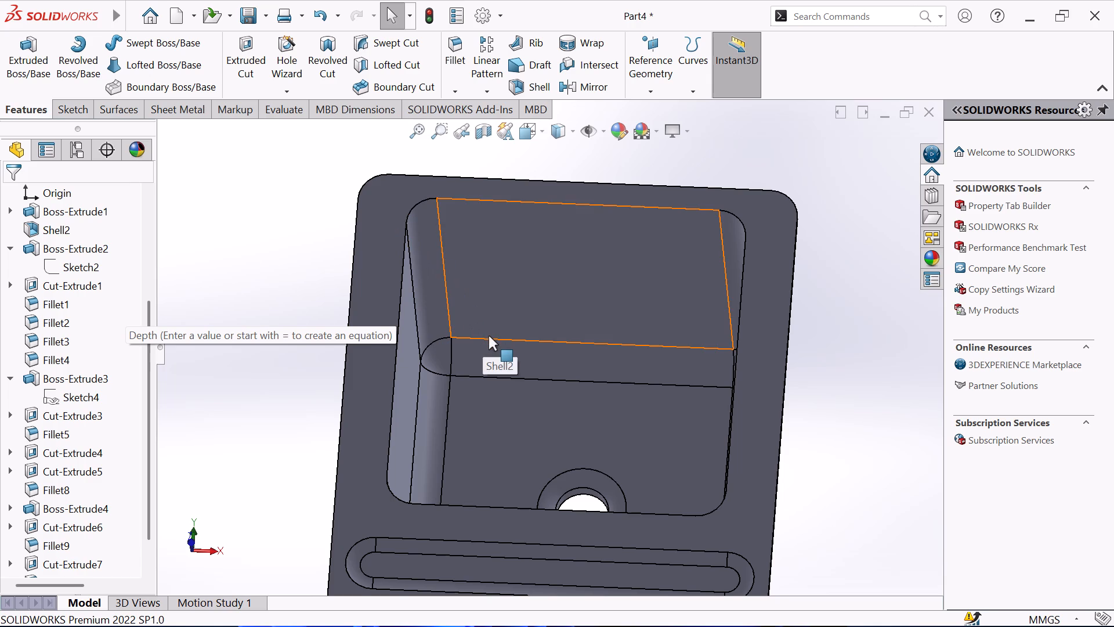
scroll(489, 336, up, 1)
scroll(333, 377, up, 1)
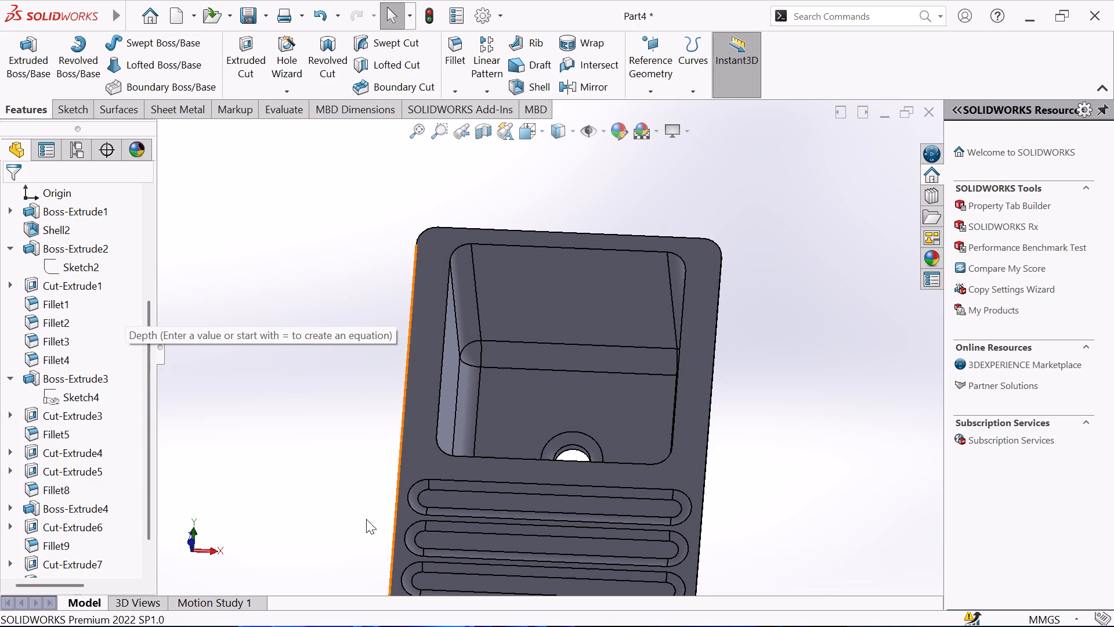
scroll(549, 367, up, 2)
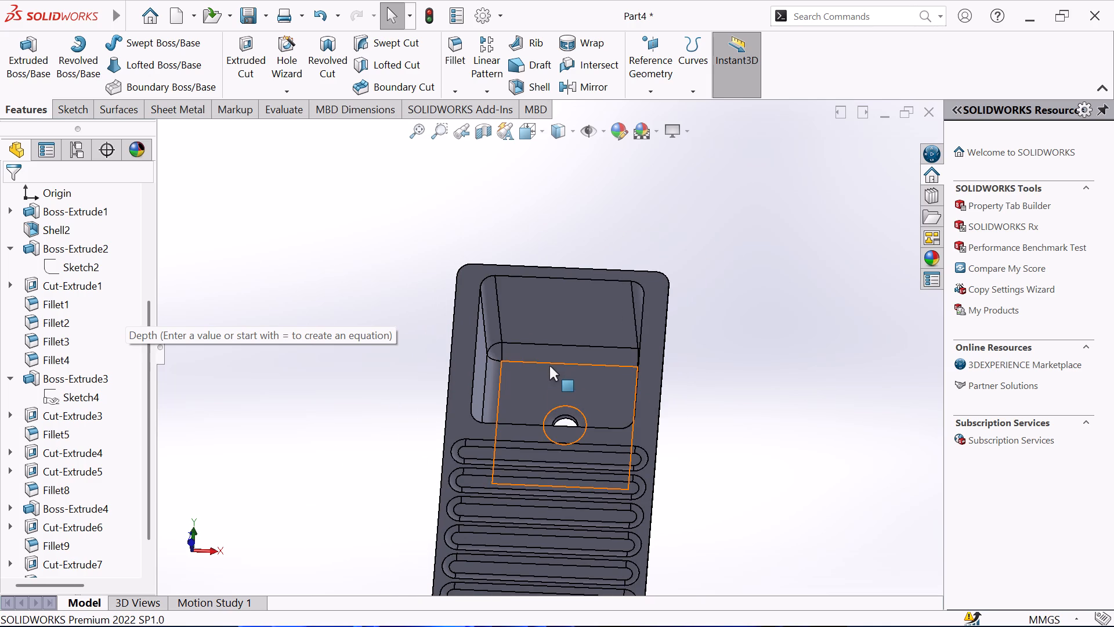
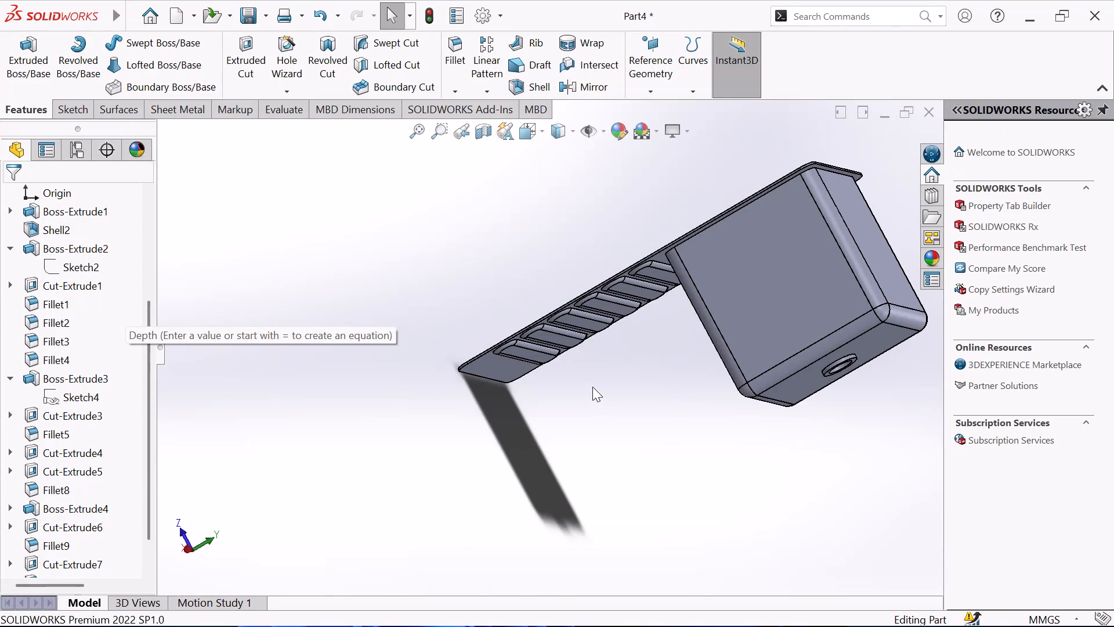
Examine the slotted plate, the box opening and the box's outer walls and bottom edges from several sides.
scroll(577, 284, up, 2)
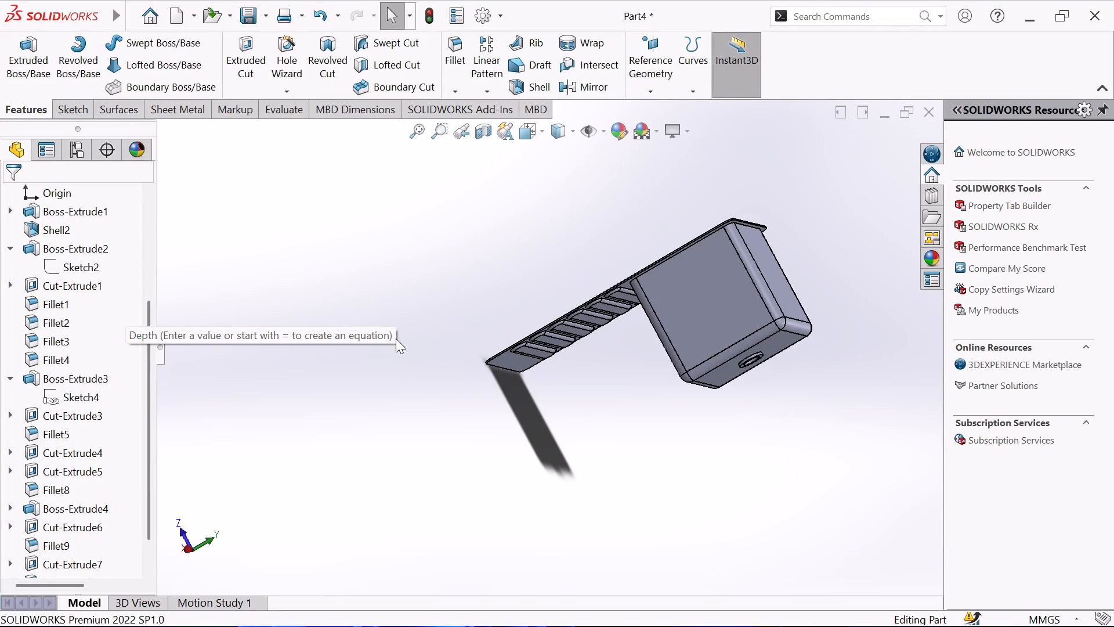
middle_drag(396, 338, 585, 275)
scroll(591, 265, down, 1)
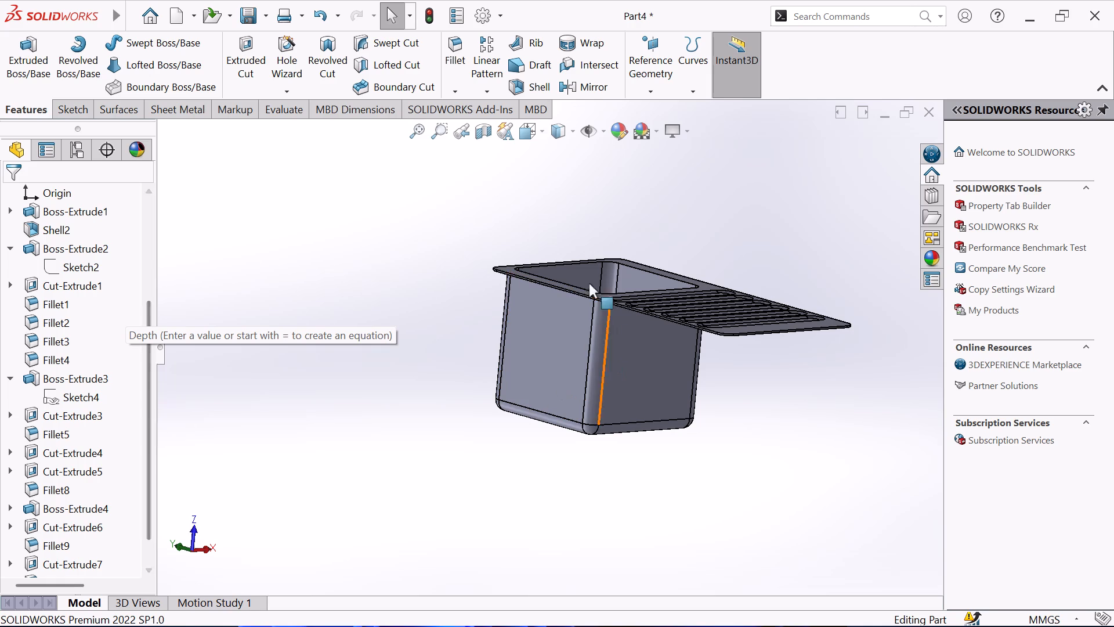
scroll(575, 340, up, 1)
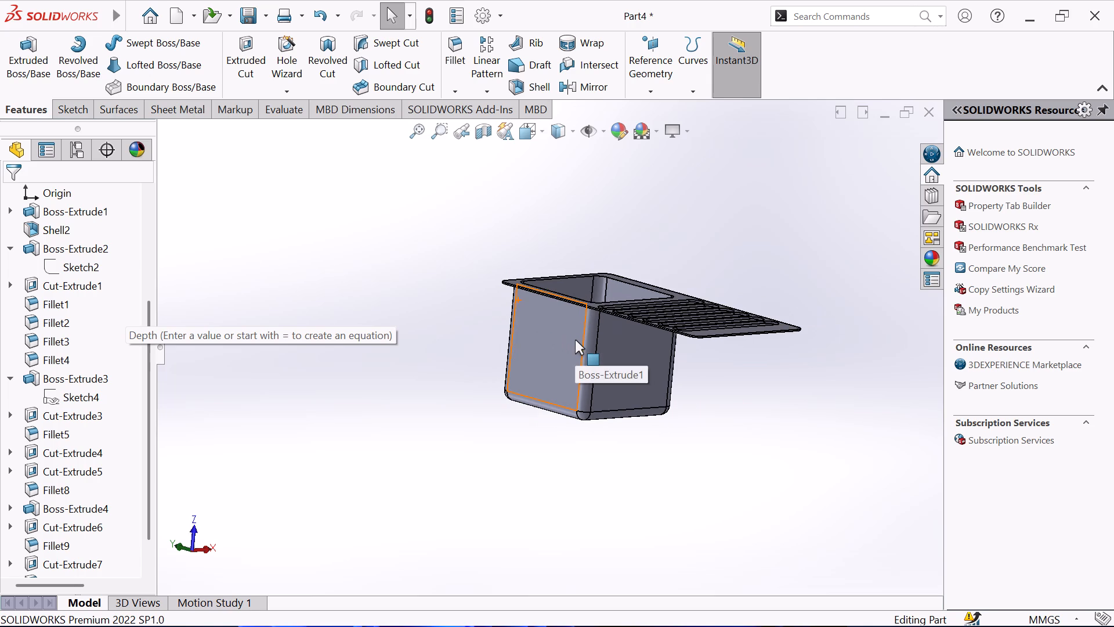
middle_drag(657, 319, 451, 397)
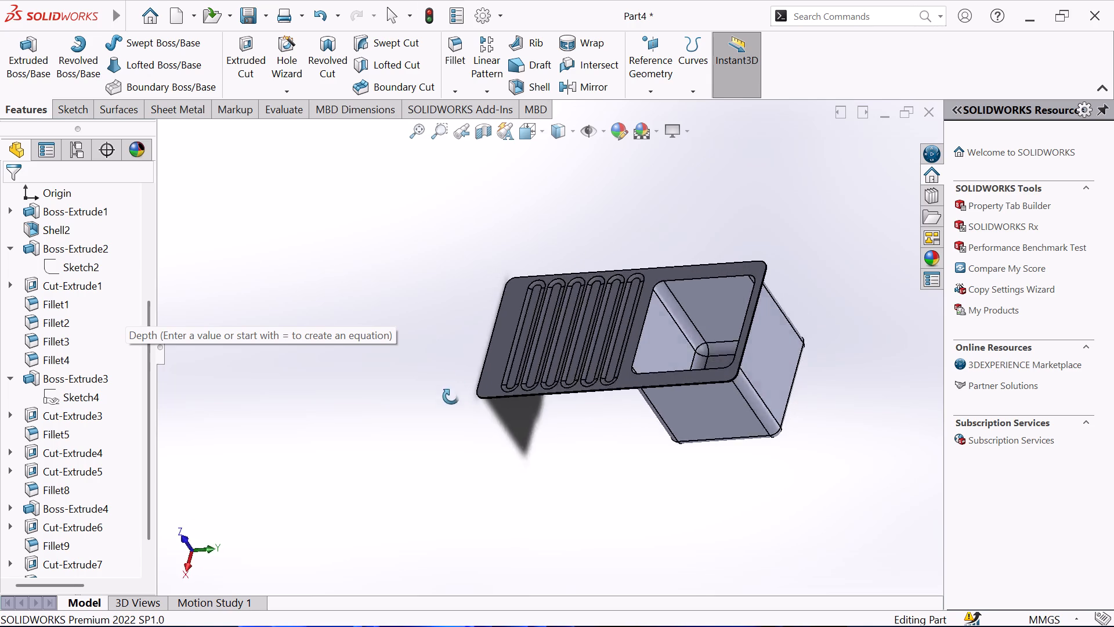
middle_drag(451, 397, 437, 420)
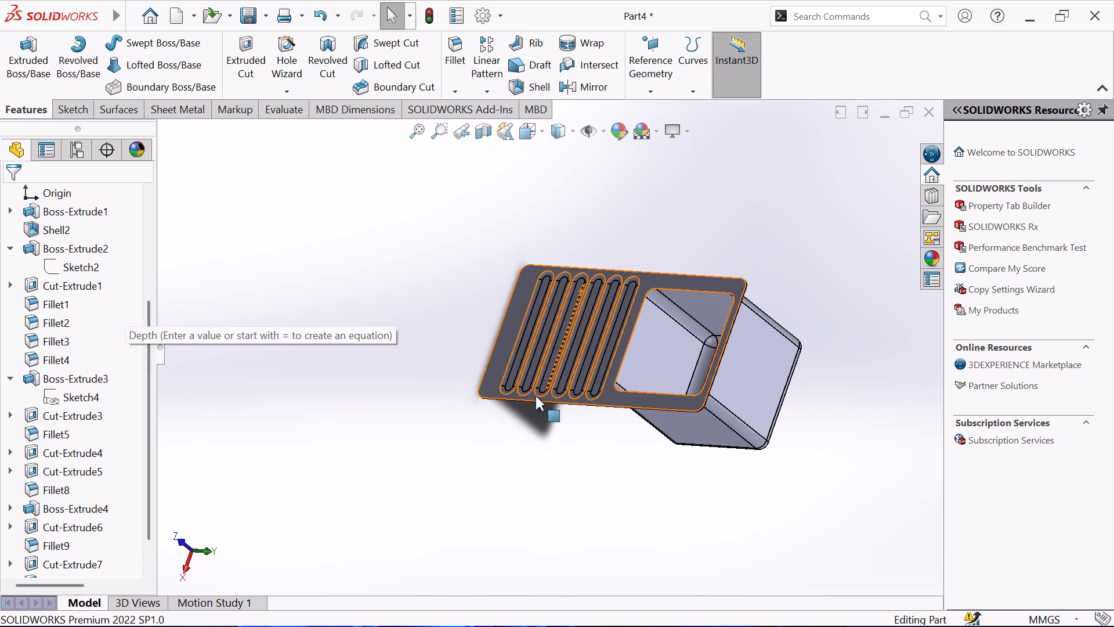
middle_drag(725, 308, 769, 204)
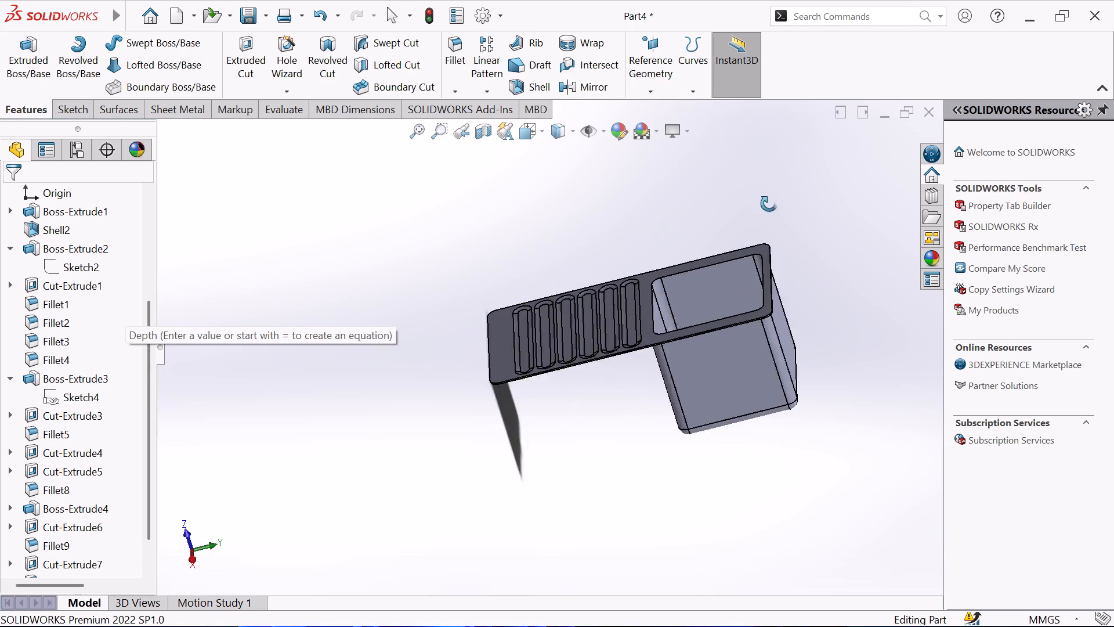
middle_drag(769, 204, 783, 183)
scroll(771, 263, down, 2)
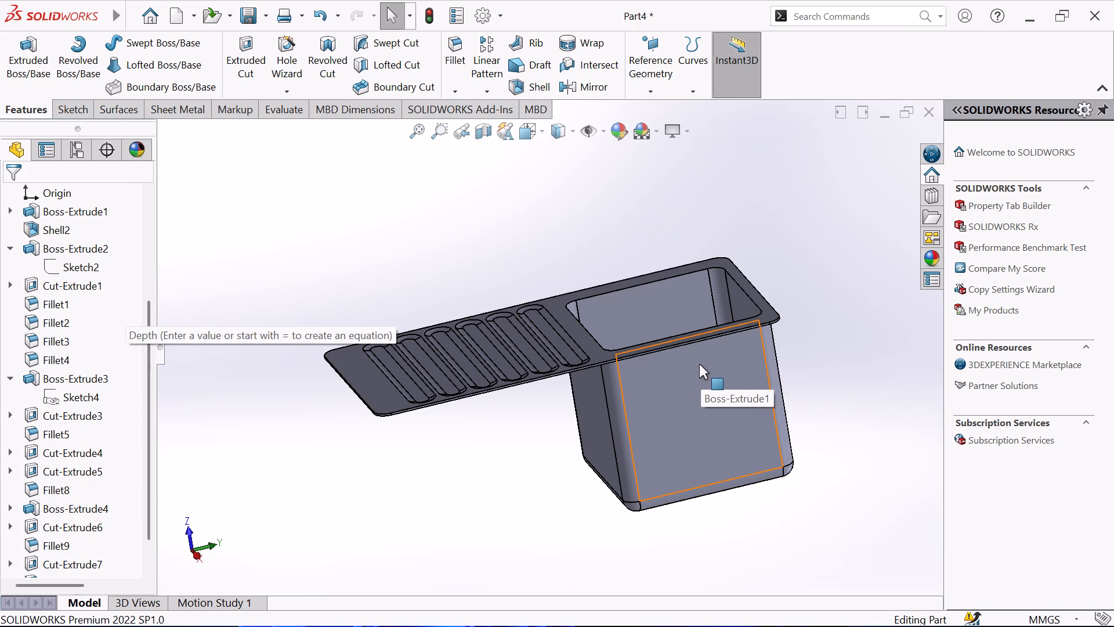
scroll(699, 358, down, 2)
middle_drag(699, 356, 725, 304)
scroll(724, 307, up, 1)
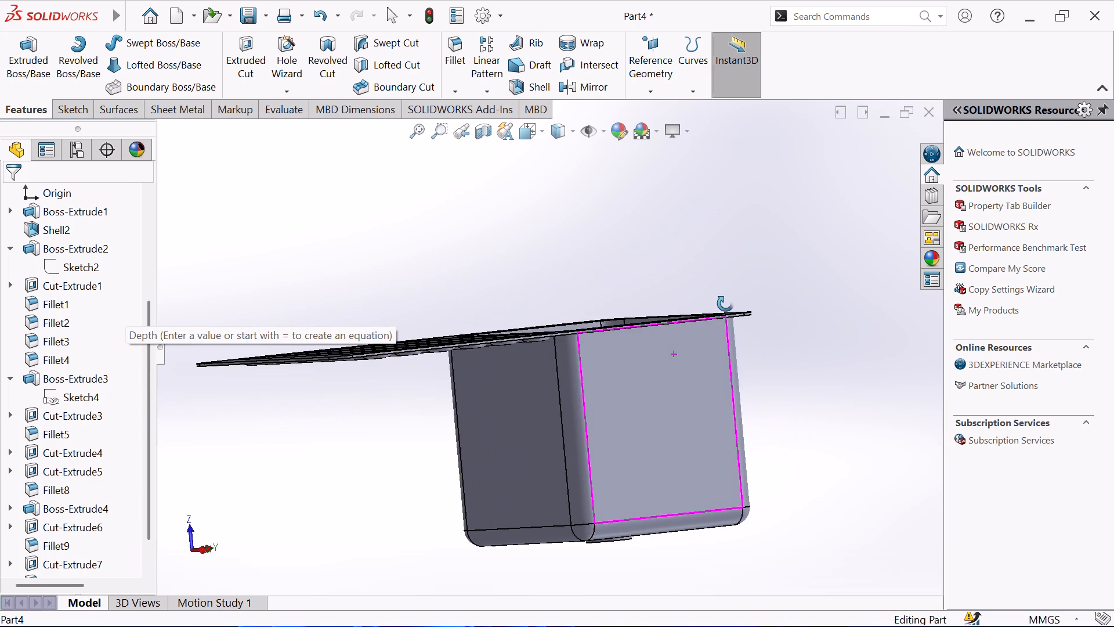
middle_drag(725, 304, 725, 303)
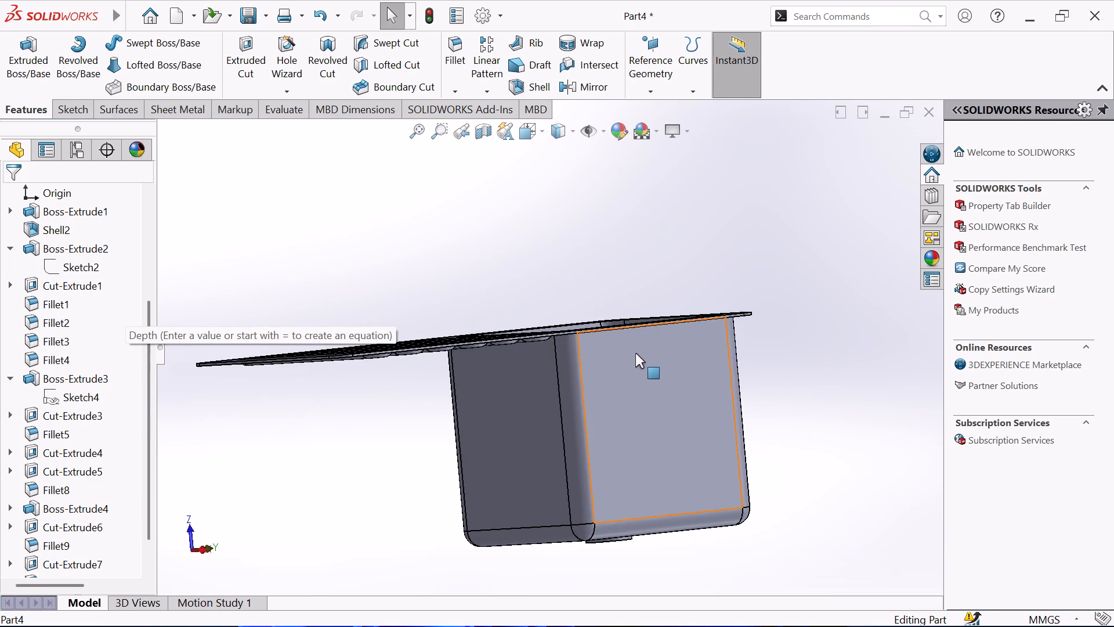
scroll(615, 355, down, 1)
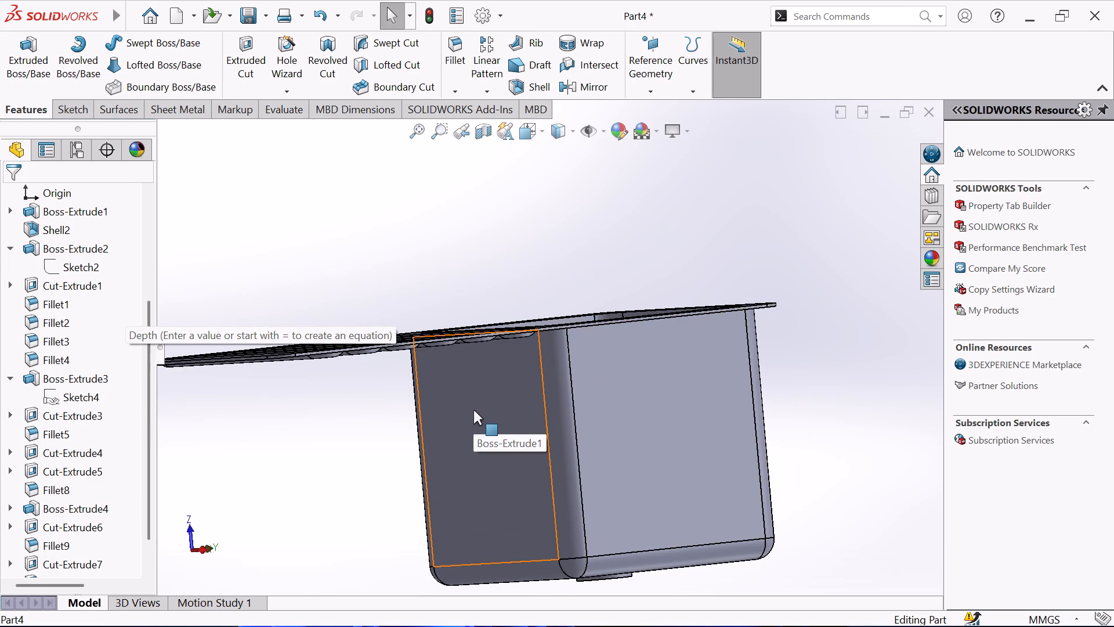
Inspect the slot recesses, the drain hole and the junction between box and plate from above and from the sides.
middle_drag(473, 401, 552, 175)
scroll(430, 213, up, 2)
middle_drag(331, 225, 435, 341)
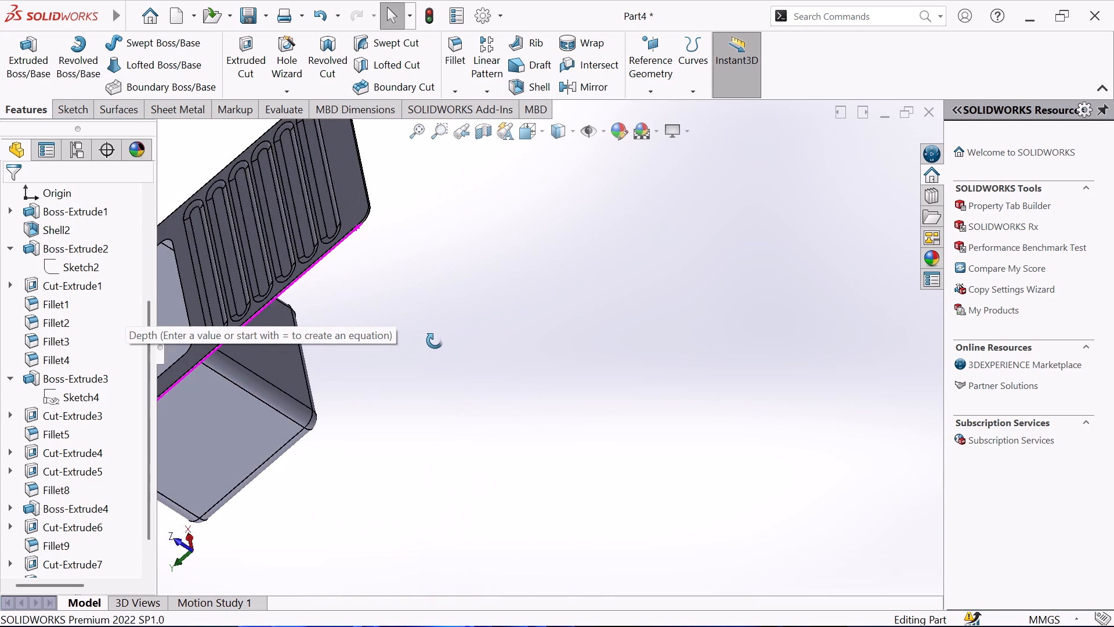
middle_drag(435, 341, 491, 385)
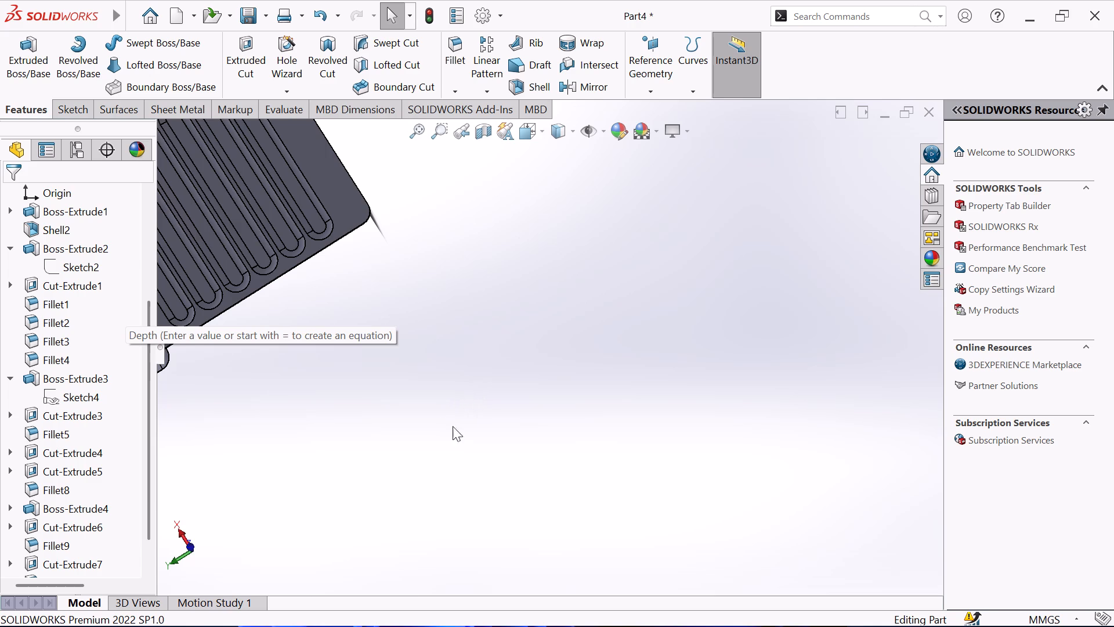
scroll(511, 464, up, 1)
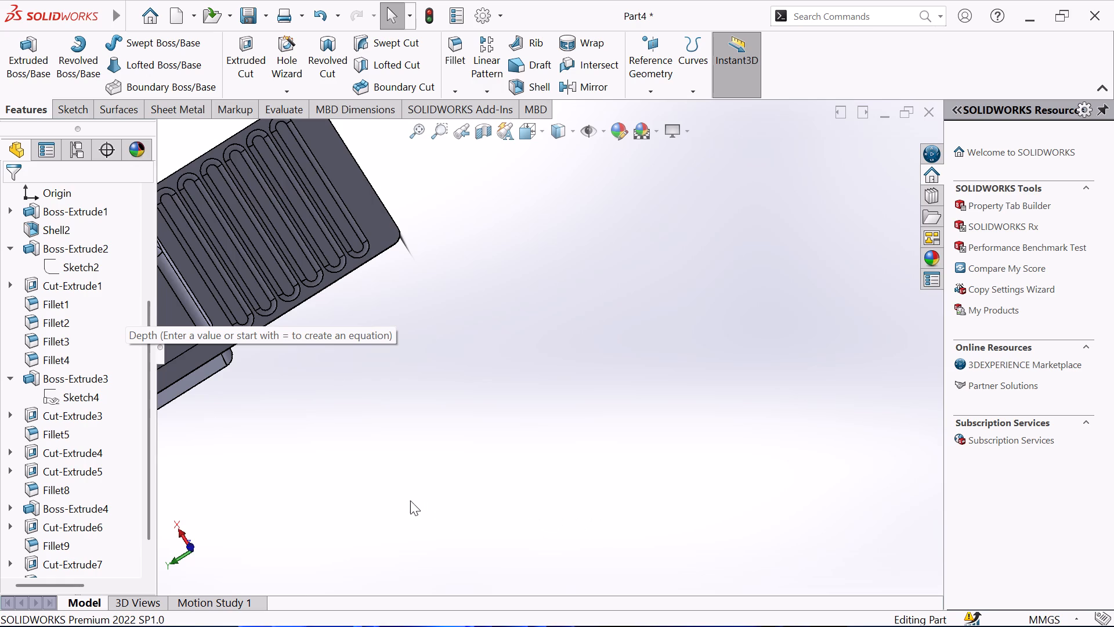
scroll(420, 313, up, 4)
scroll(338, 262, down, 3)
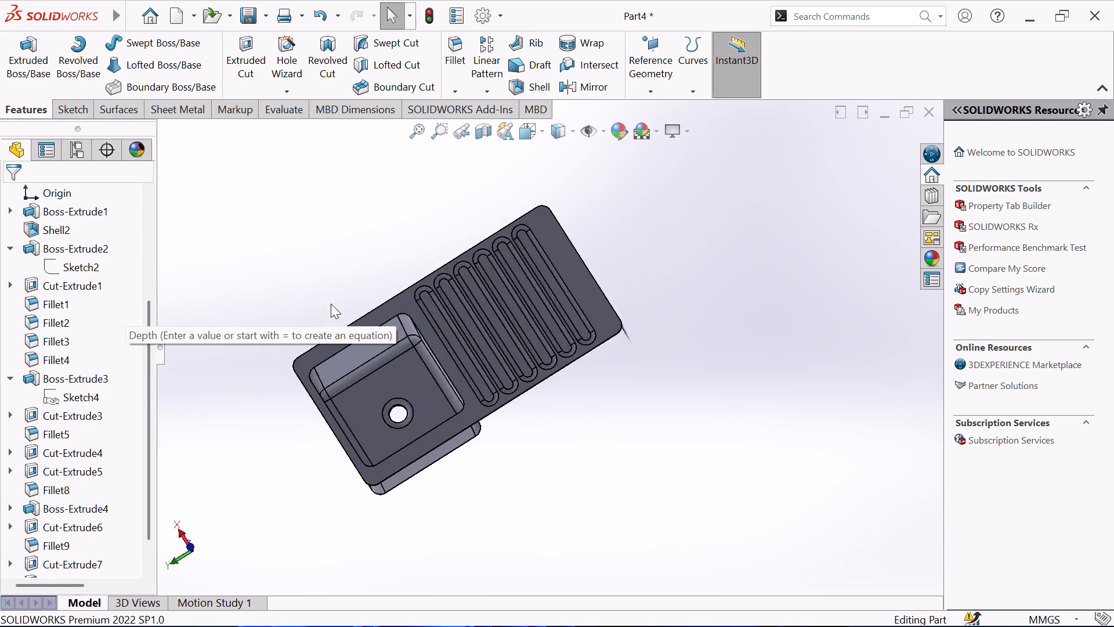
scroll(331, 304, down, 1)
middle_drag(383, 421, 464, 272)
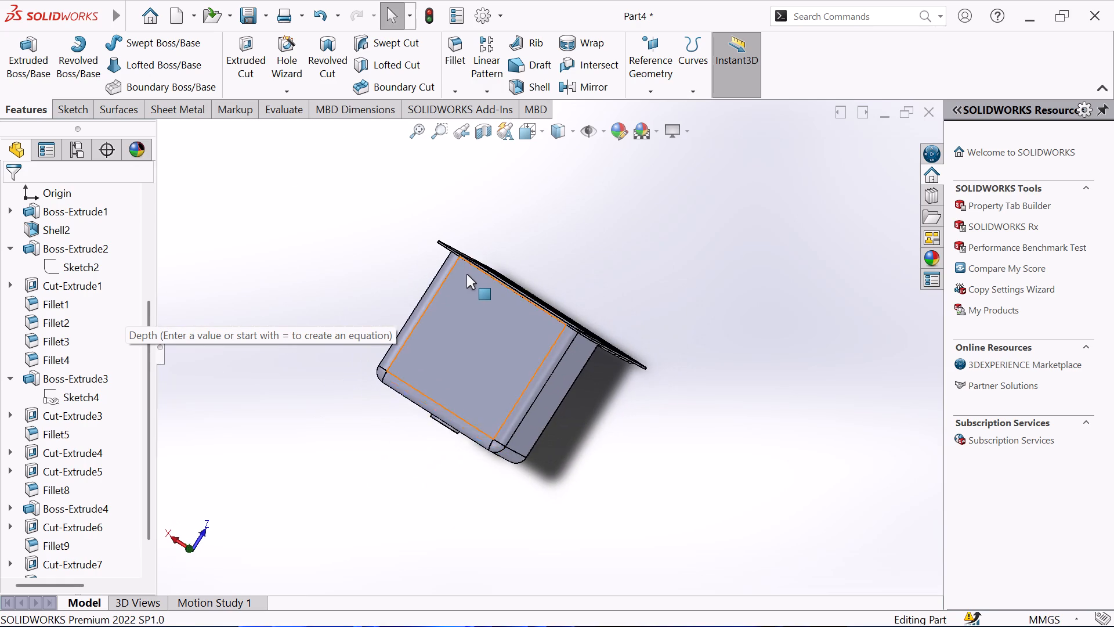
scroll(468, 275, down, 2)
middle_drag(413, 237, 312, 149)
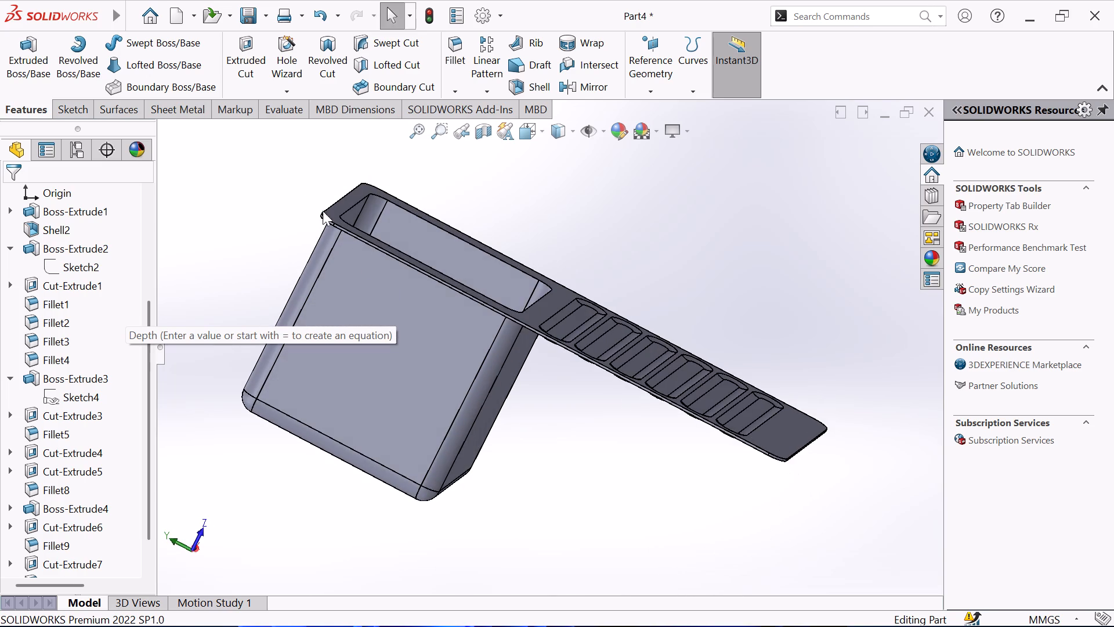
middle_drag(555, 404, 372, 336)
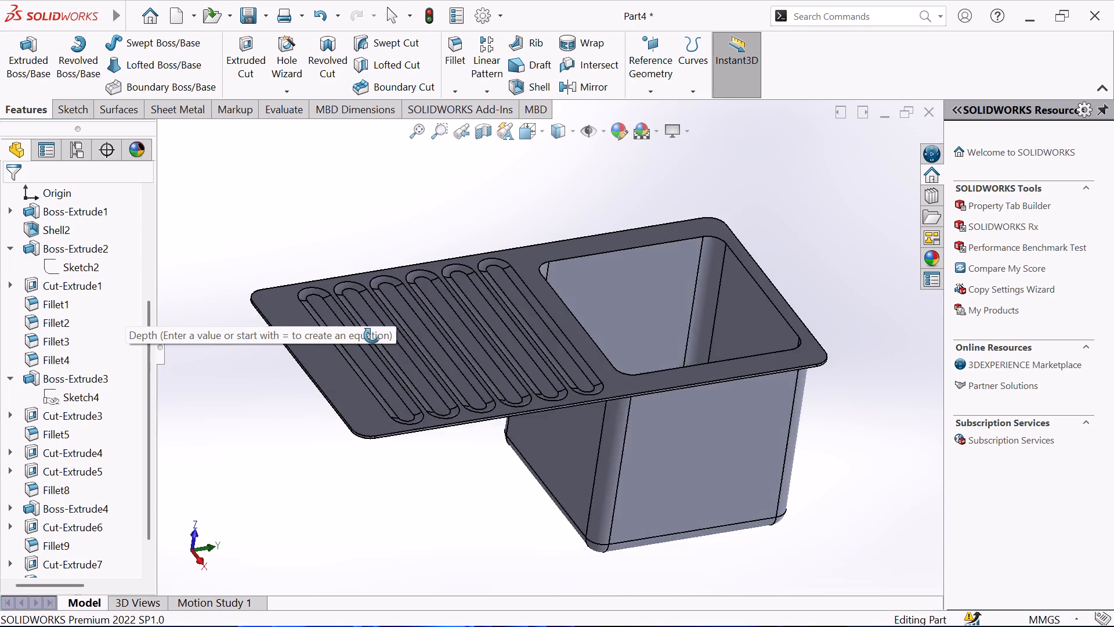
middle_drag(372, 336, 367, 345)
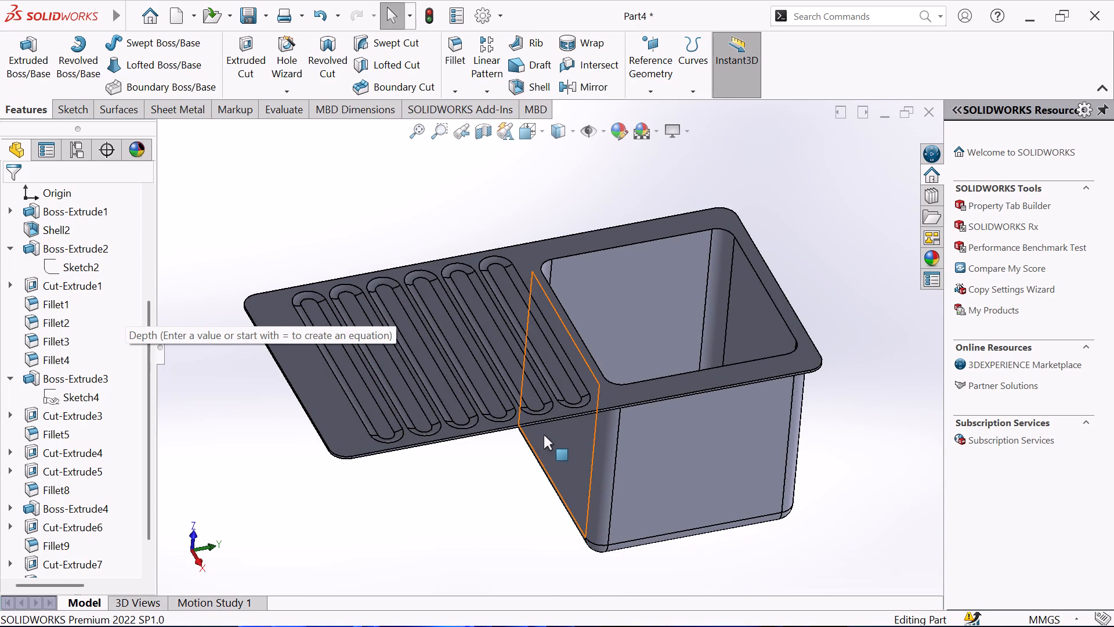
Edit the box's base sketch and set the square's horizontal width to 80 mm.
click(668, 474)
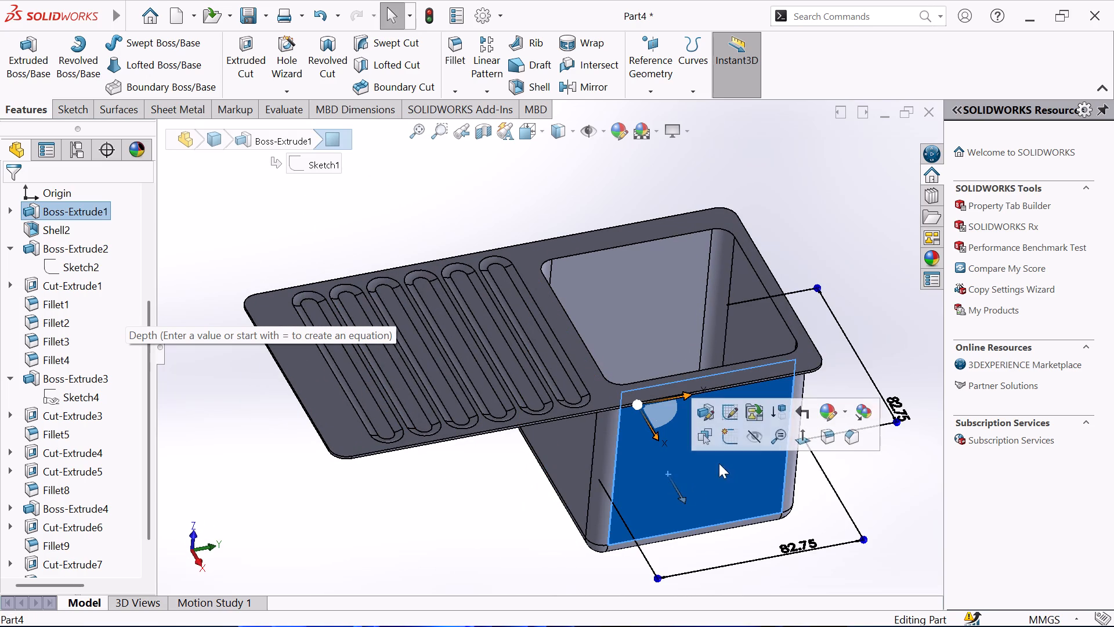
click(728, 413)
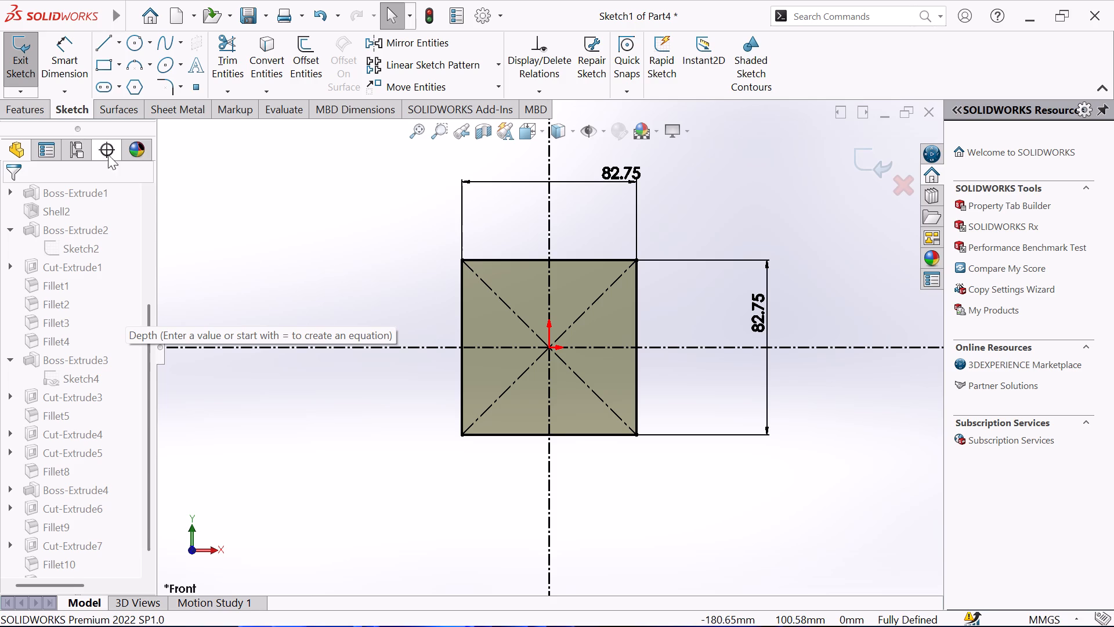
double_click(605, 173)
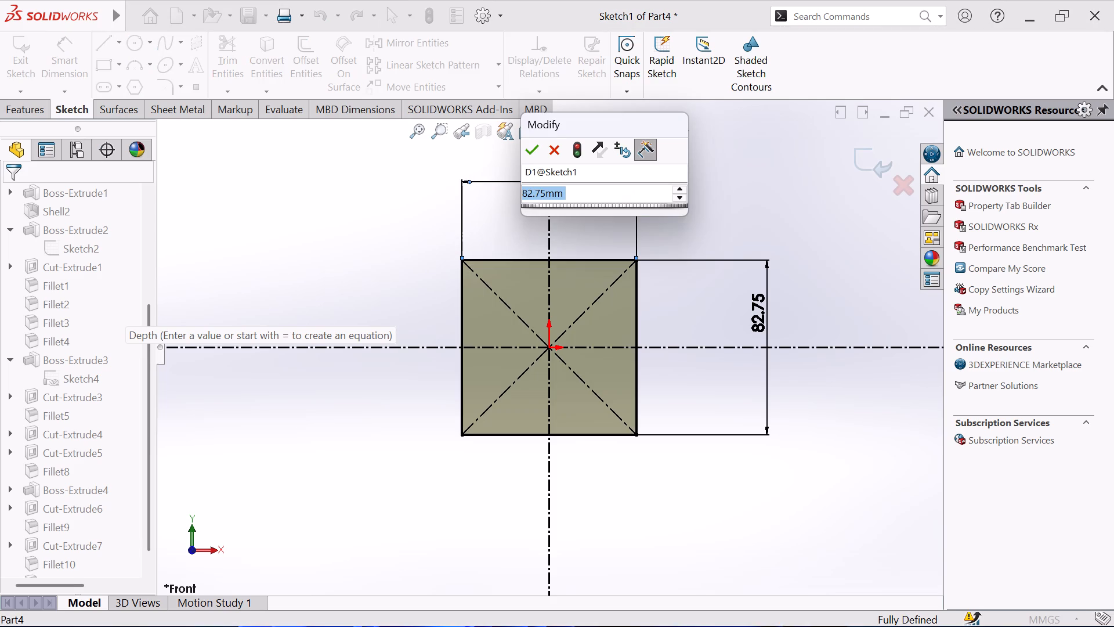
text(80)
key(Return)
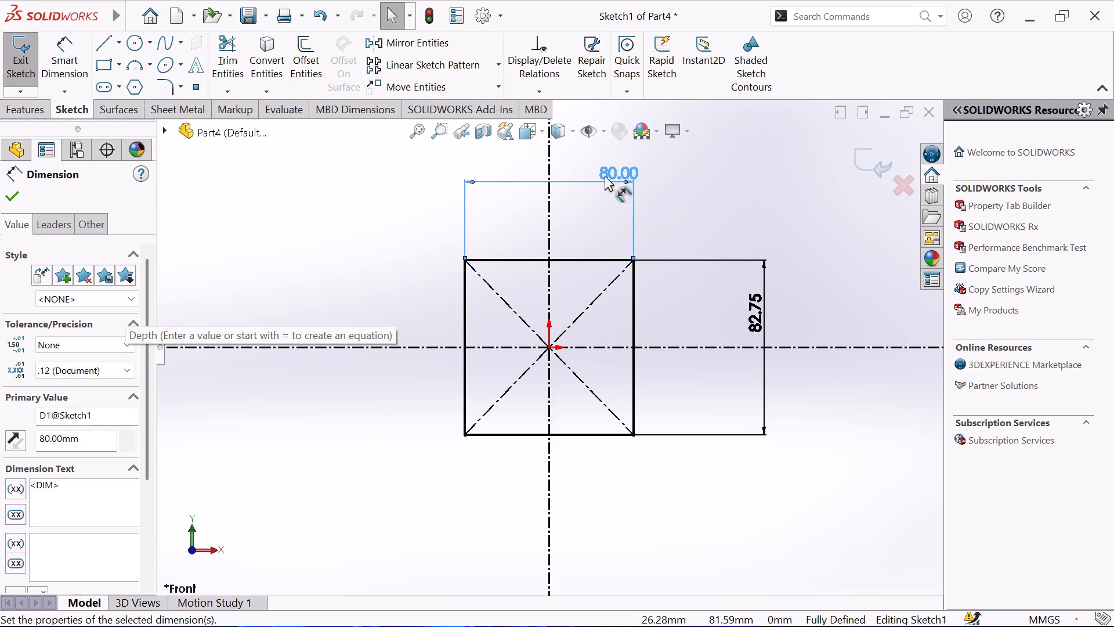
click(27, 62)
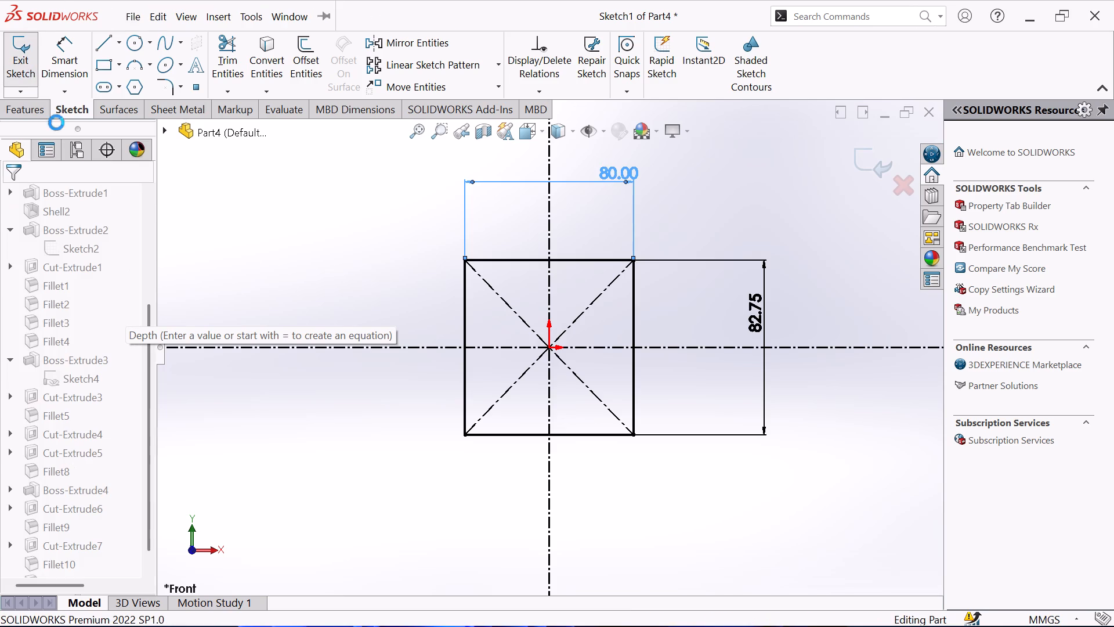
Examine the resized box's outer walls, its rim around the opening and the filleted interior corners.
middle_drag(318, 273, 331, 254)
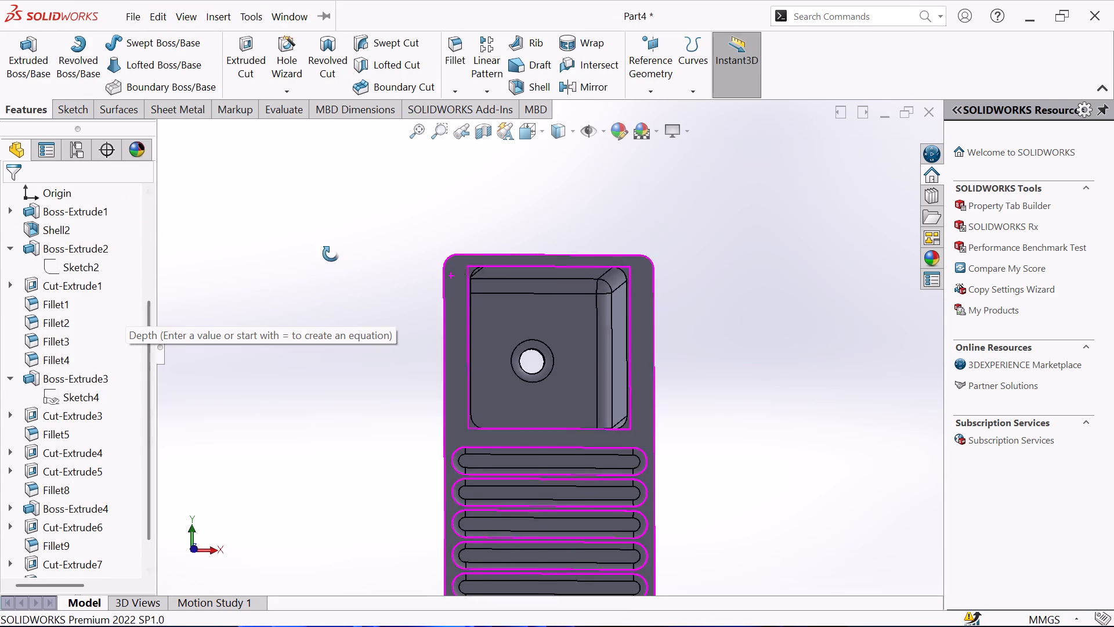
middle_drag(331, 254, 463, 299)
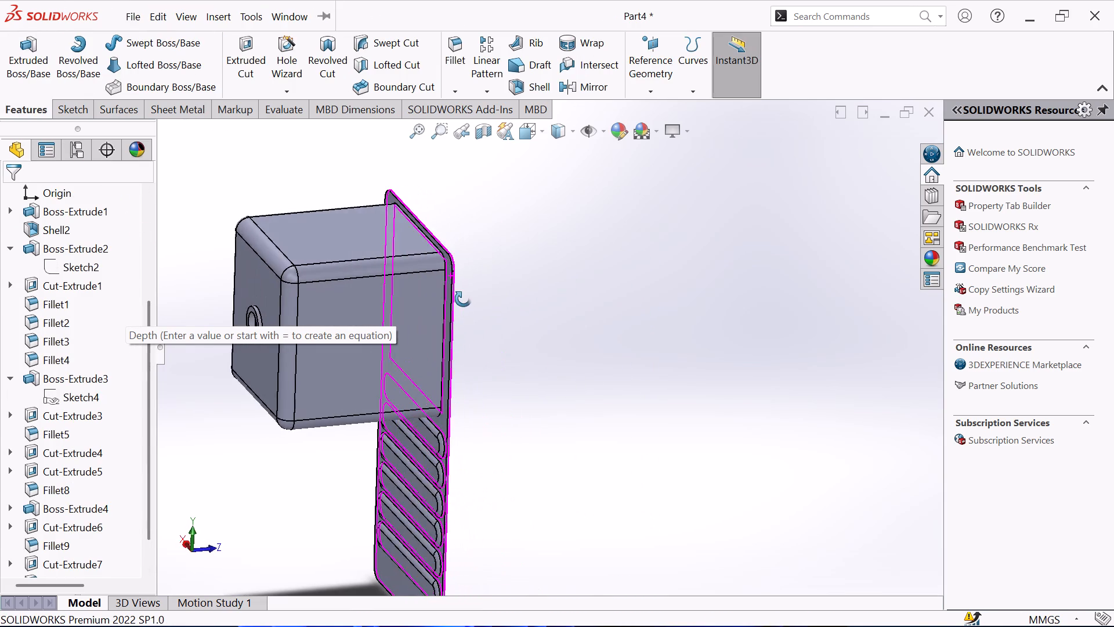
middle_drag(463, 299, 489, 249)
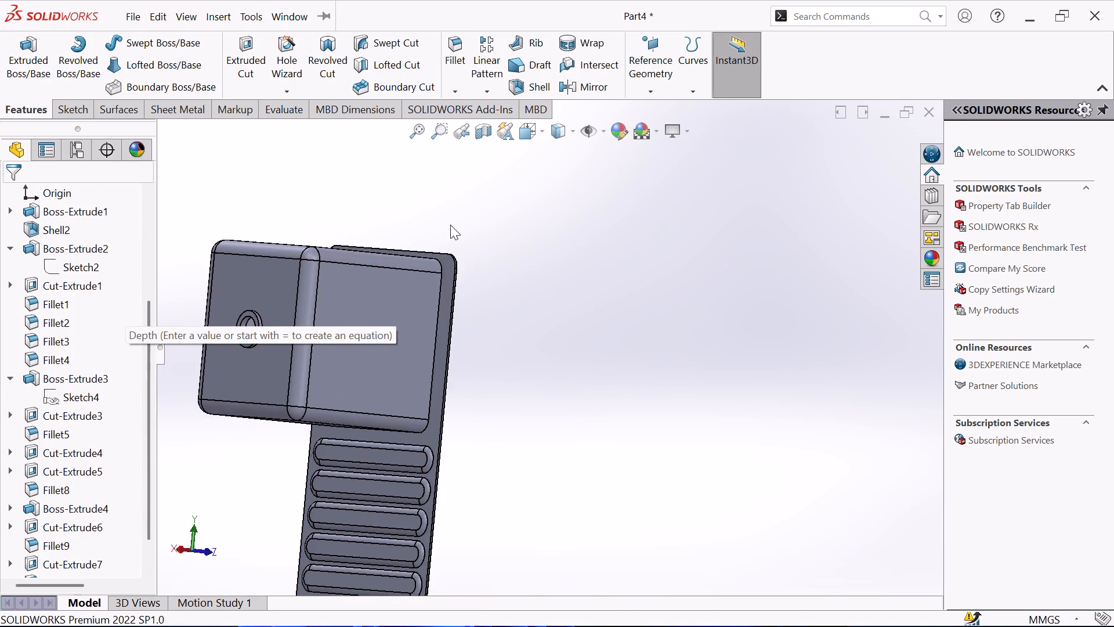
scroll(450, 225, down, 3)
middle_drag(450, 225, 322, 181)
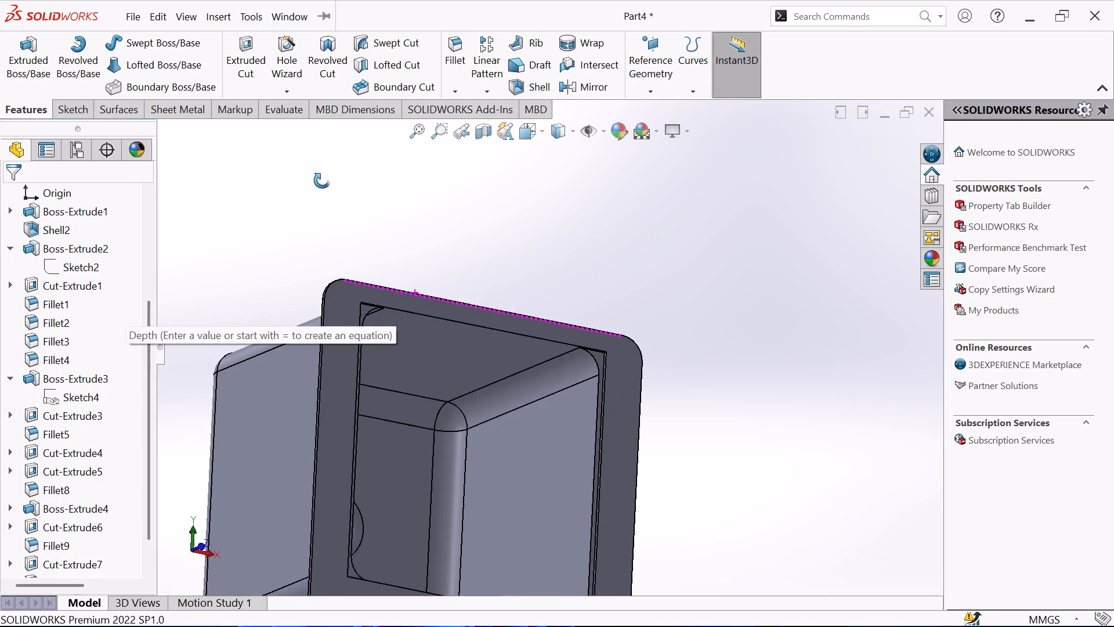
middle_drag(322, 181, 322, 176)
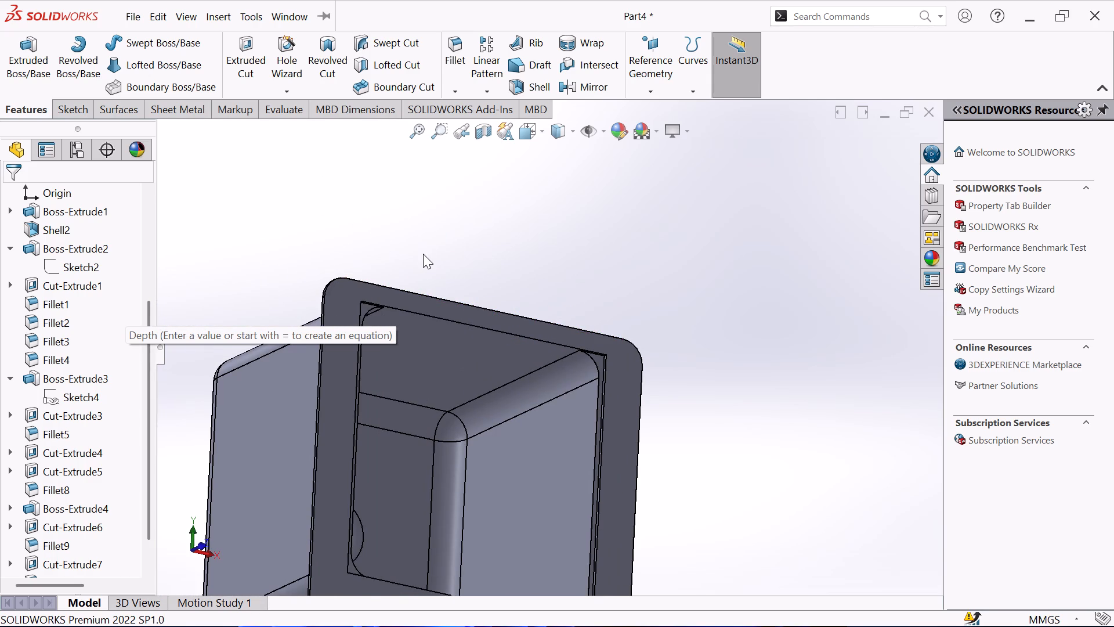
scroll(424, 254, up, 1)
middle_drag(424, 253, 479, 343)
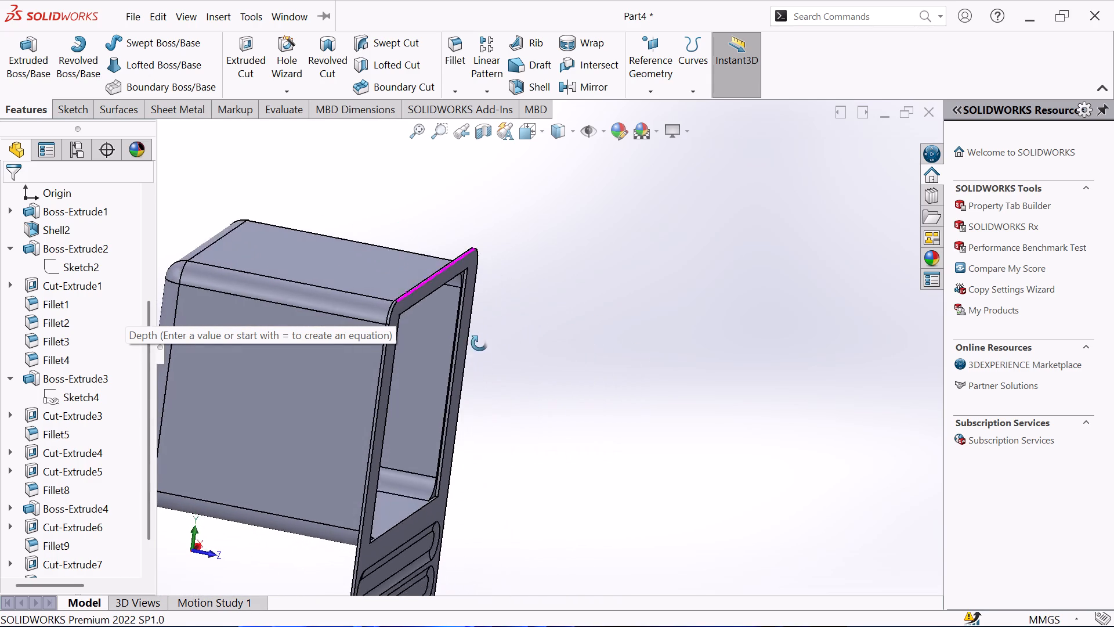
middle_drag(479, 343, 399, 258)
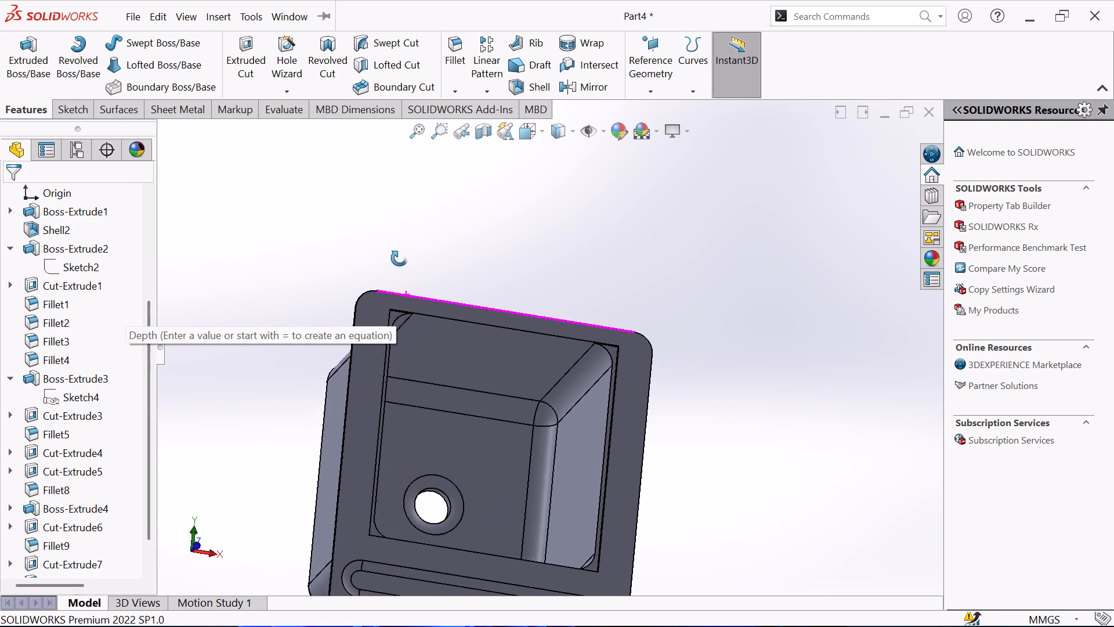
middle_drag(399, 258, 394, 261)
scroll(344, 400, up, 4)
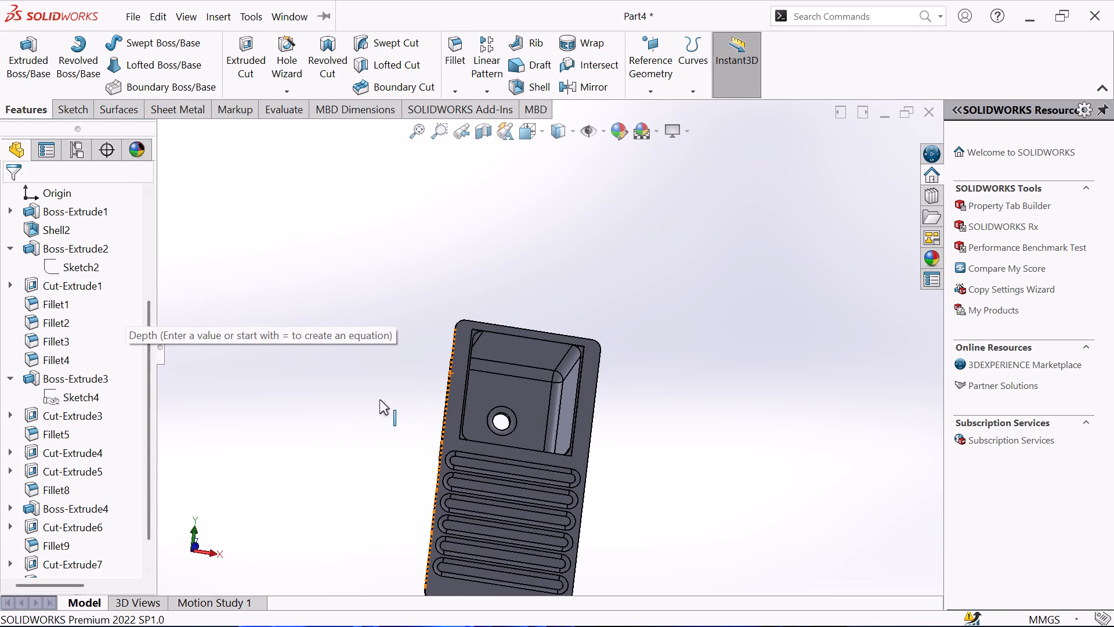
middle_drag(567, 397, 577, 495)
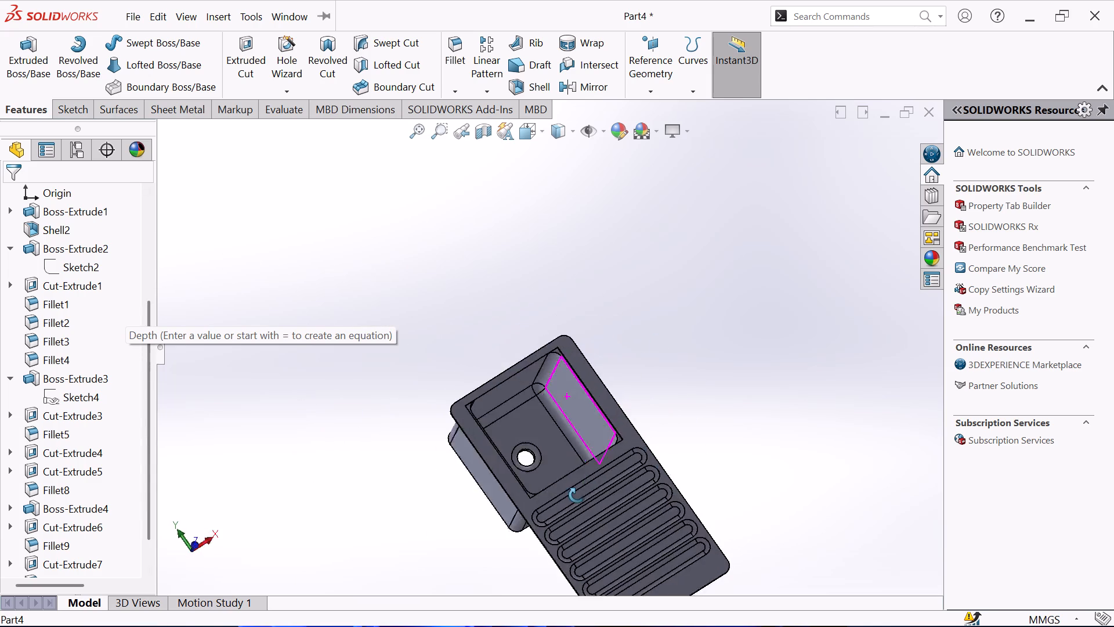
middle_drag(577, 495, 558, 548)
scroll(574, 343, down, 3)
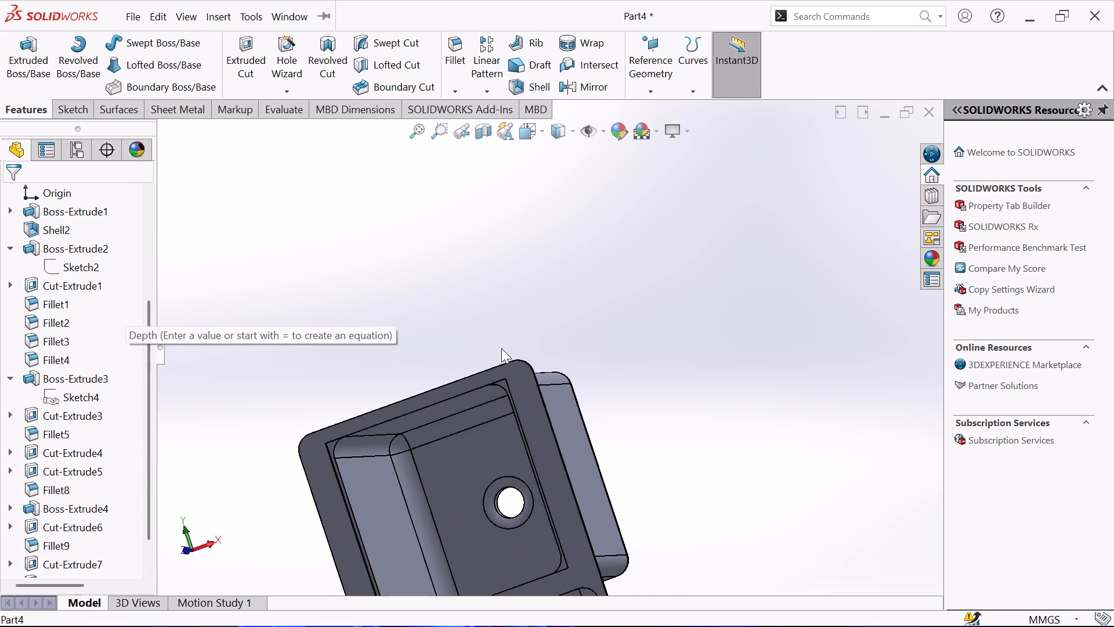
scroll(501, 348, down, 3)
middle_drag(501, 347, 542, 302)
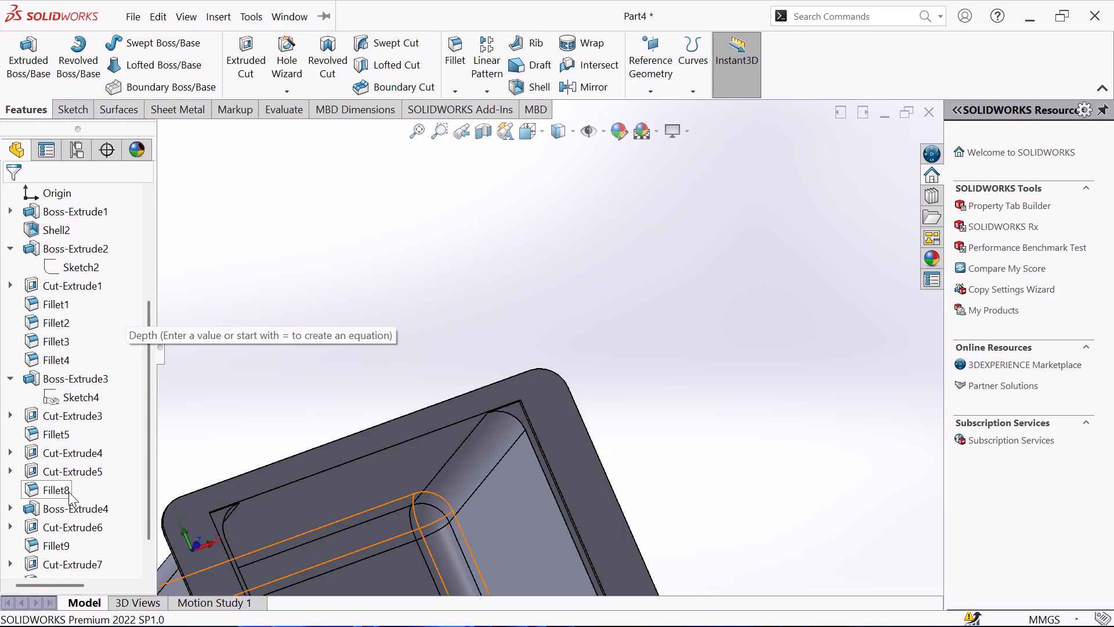
scroll(409, 527, up, 2)
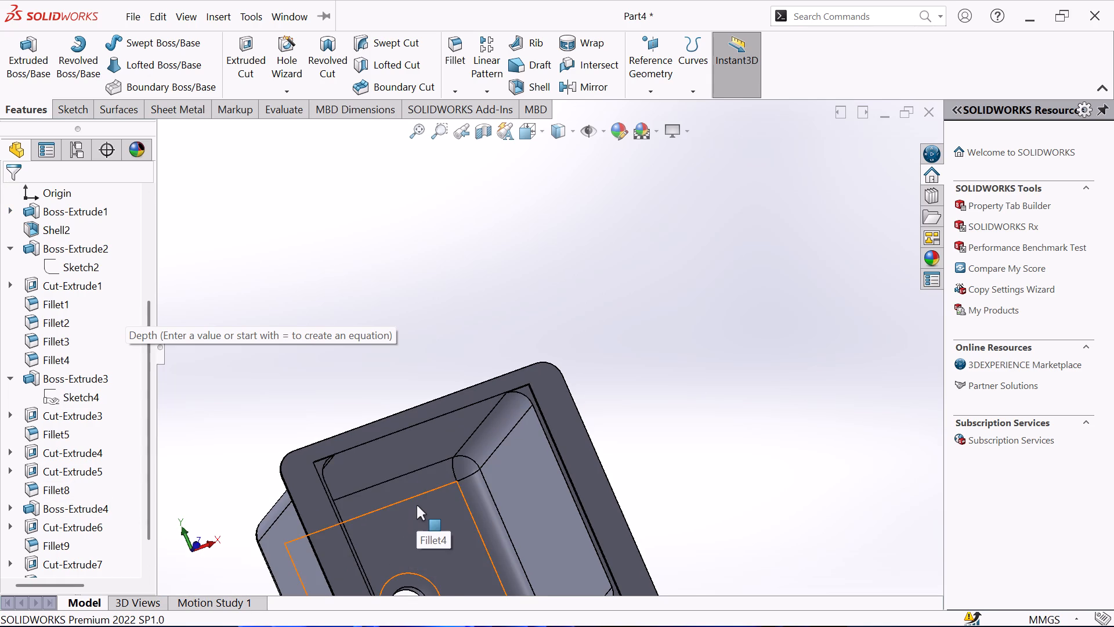
Edit the box's base sketch, set the square's horizontal width to 82.75 mm and exit the sketch.
click(297, 551)
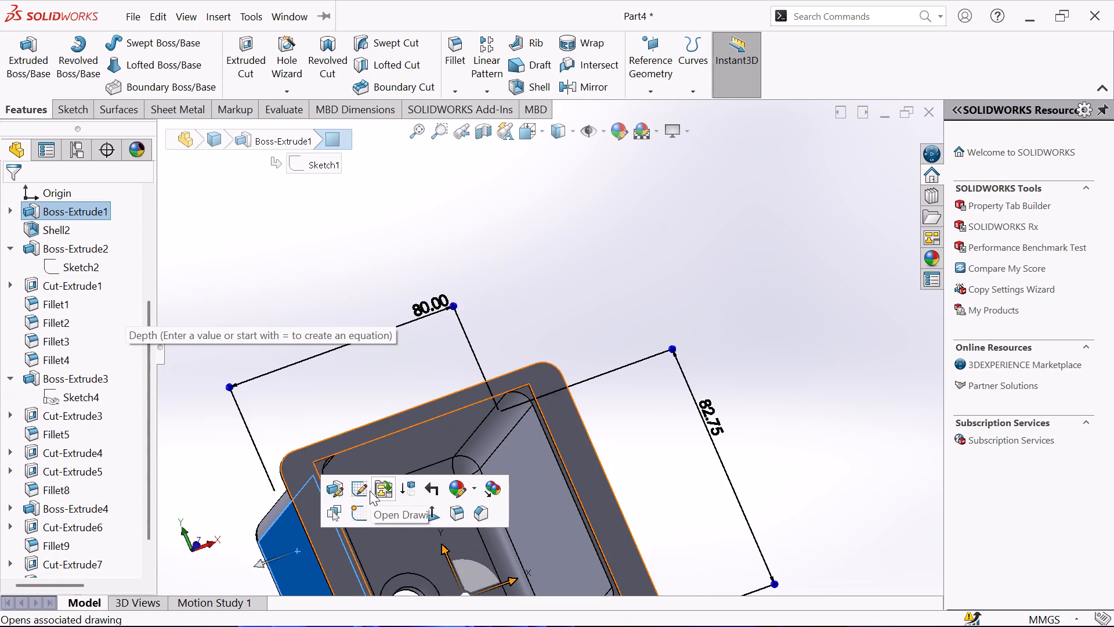
click(363, 489)
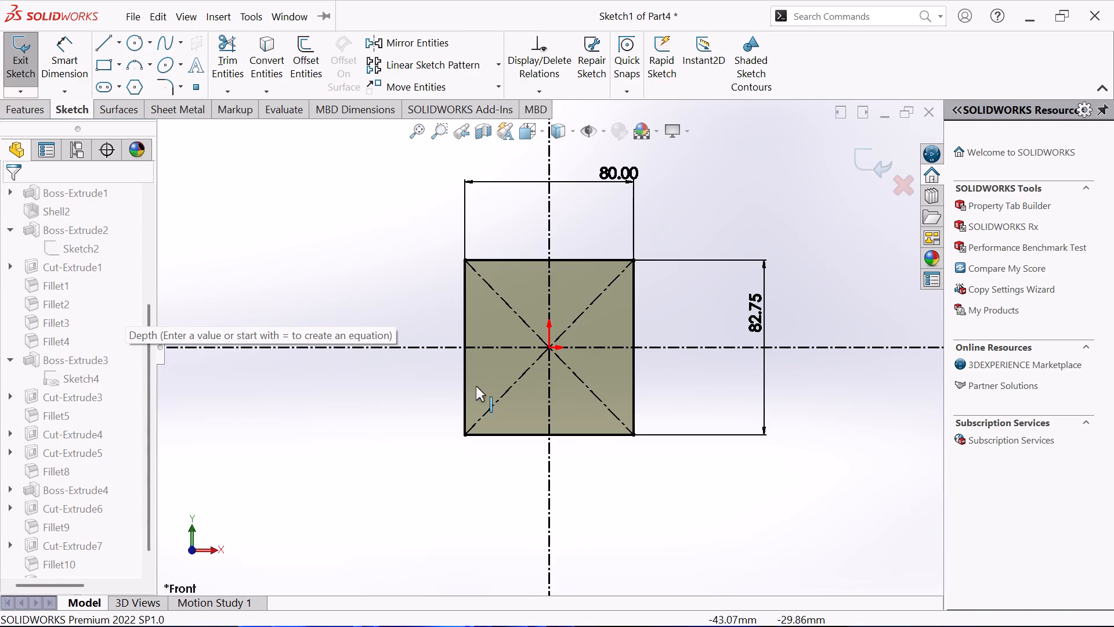
double_click(613, 171)
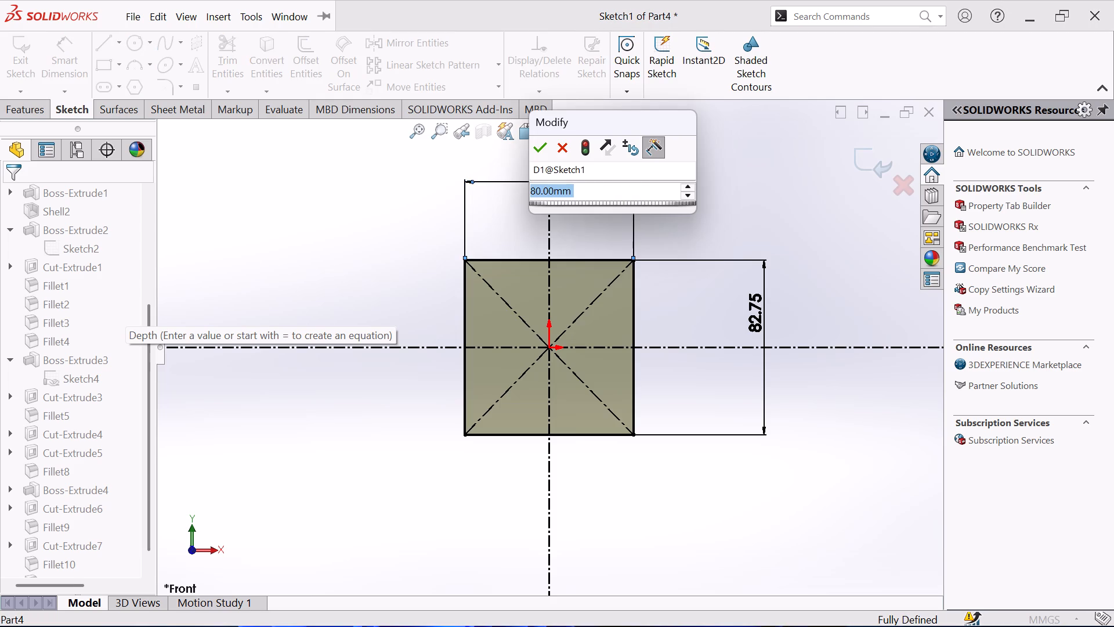
key(8)
key(2)
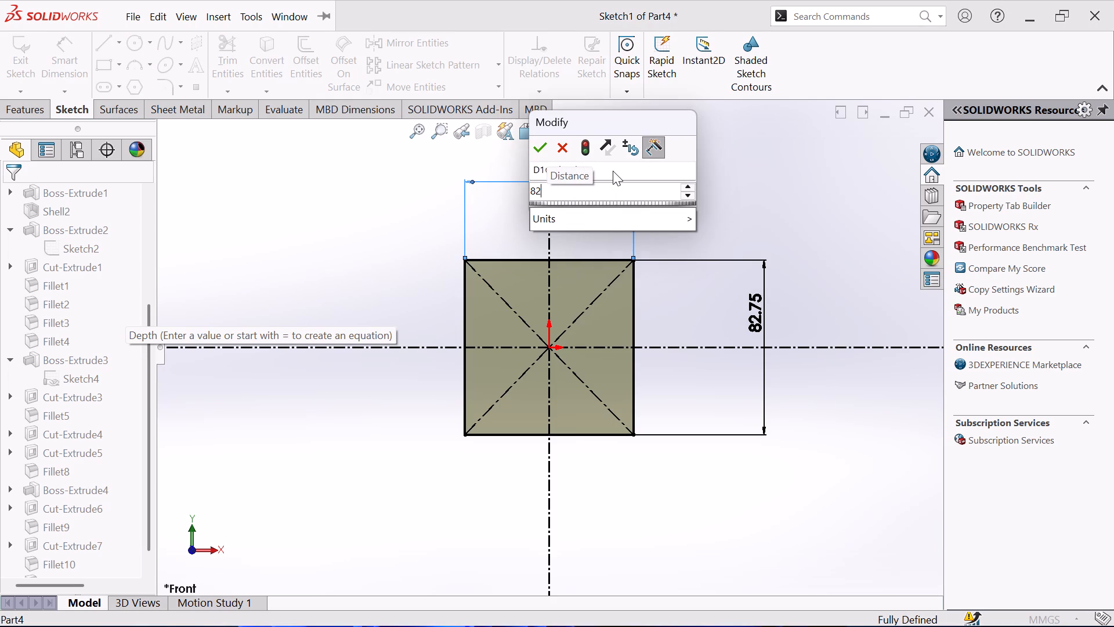
key(period)
text(75)
key(Return)
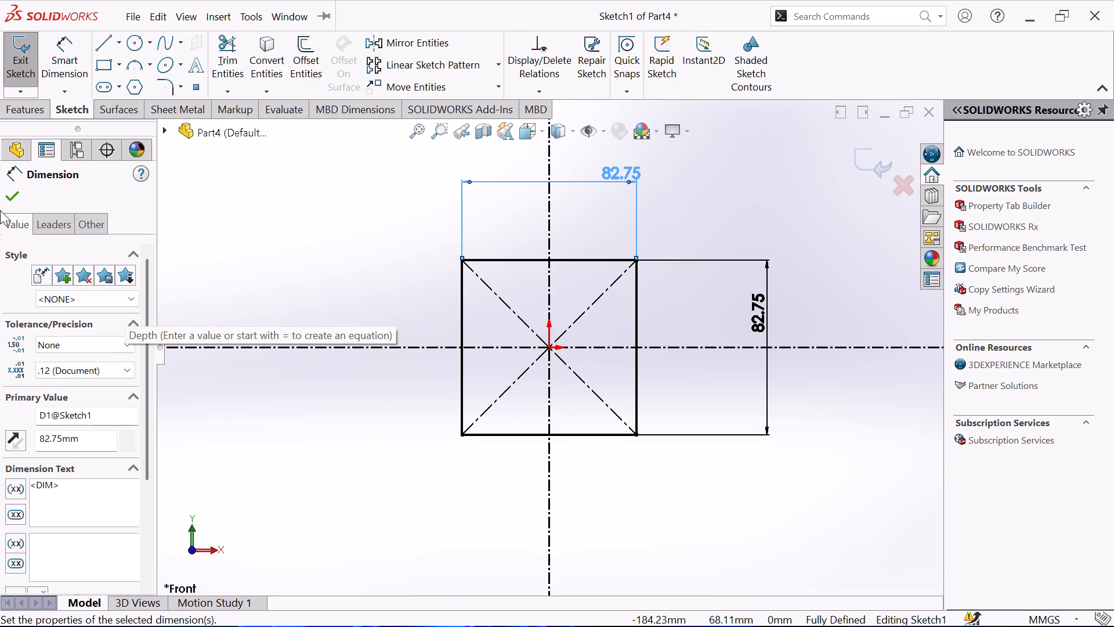
click(14, 199)
click(29, 62)
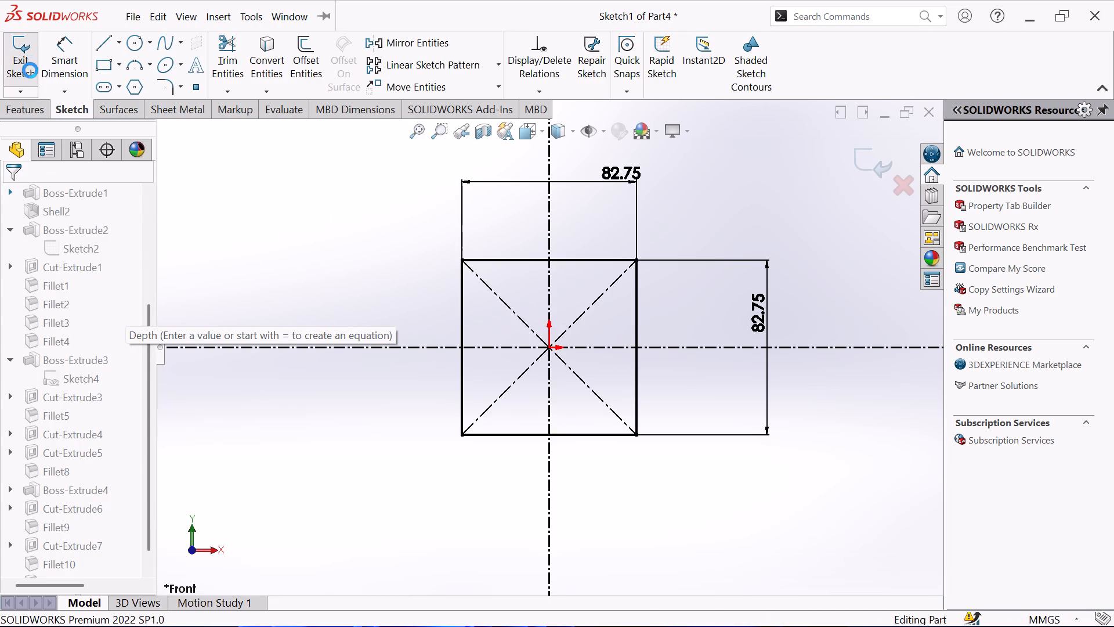
Examine the resized box from below, above and the sides, including its outer walls, drain hole, opening and slotted plate.
scroll(291, 236, up, 2)
middle_drag(295, 234, 320, 222)
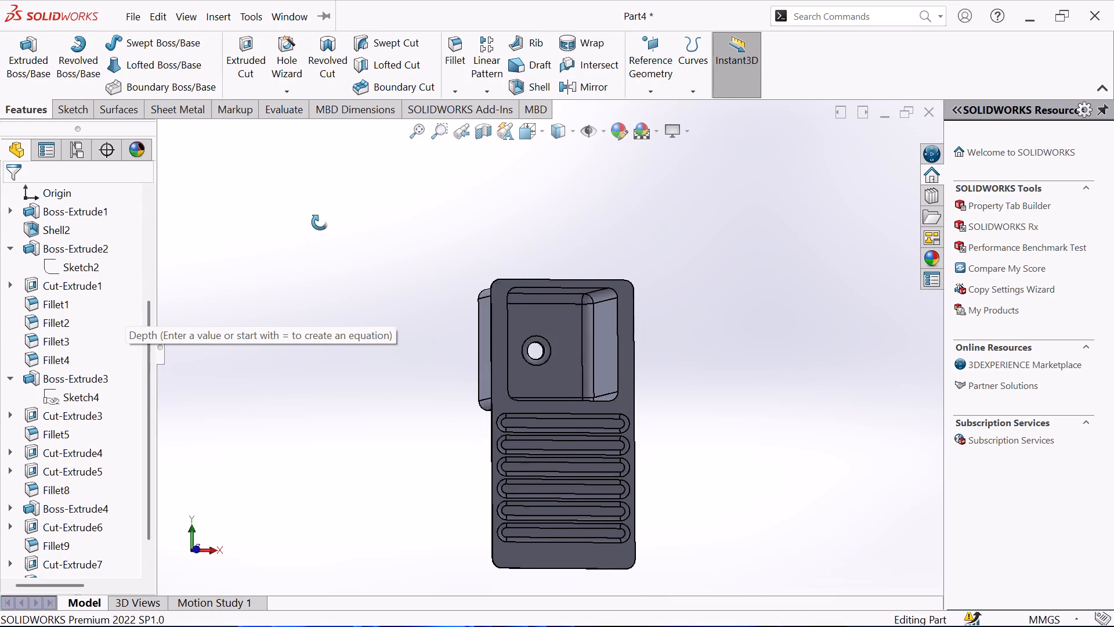
middle_drag(320, 222, 446, 291)
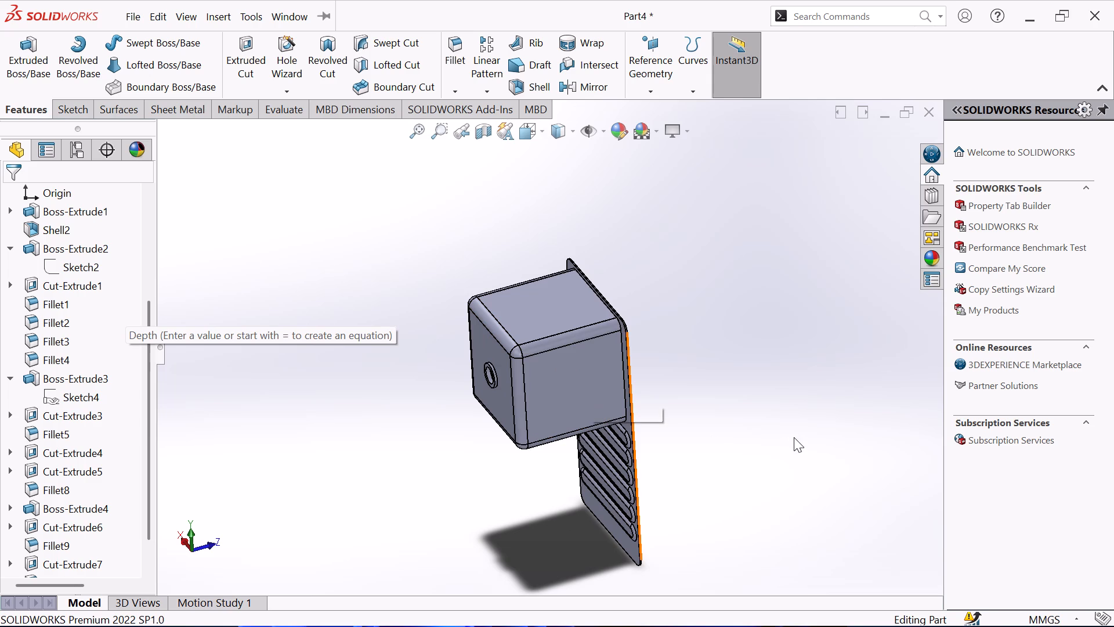
middle_drag(420, 291, 567, 415)
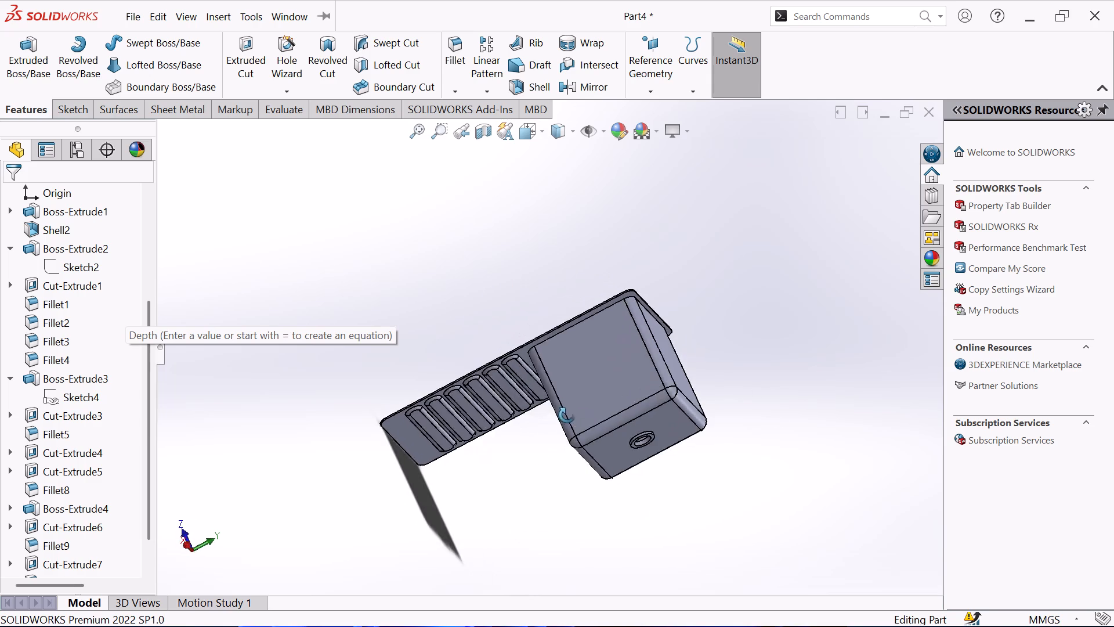
middle_drag(567, 415, 579, 424)
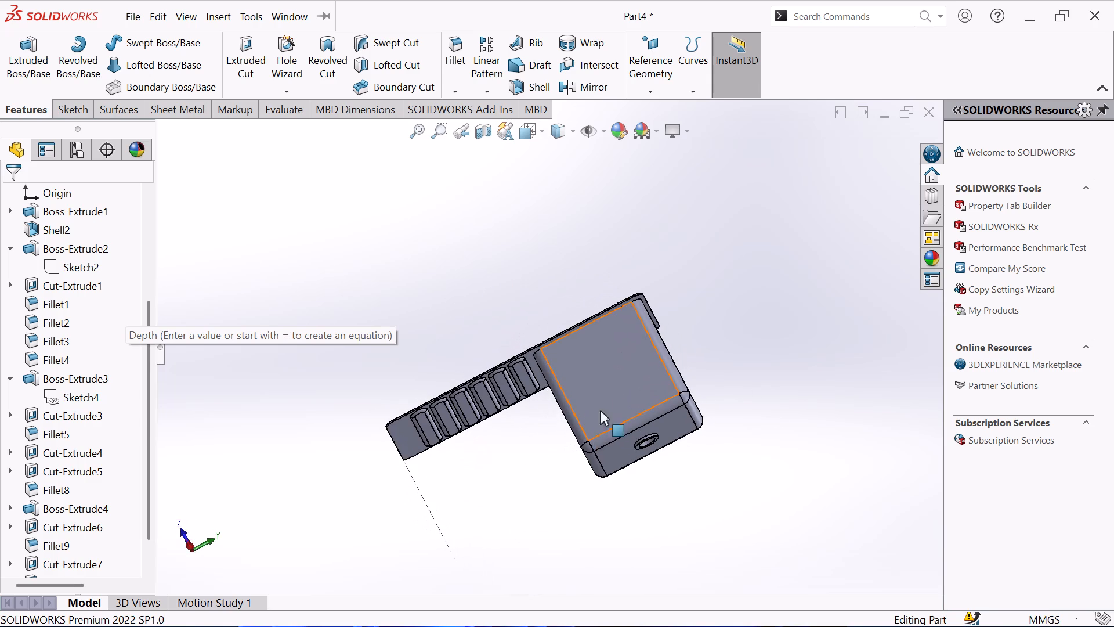
middle_drag(569, 305, 639, 430)
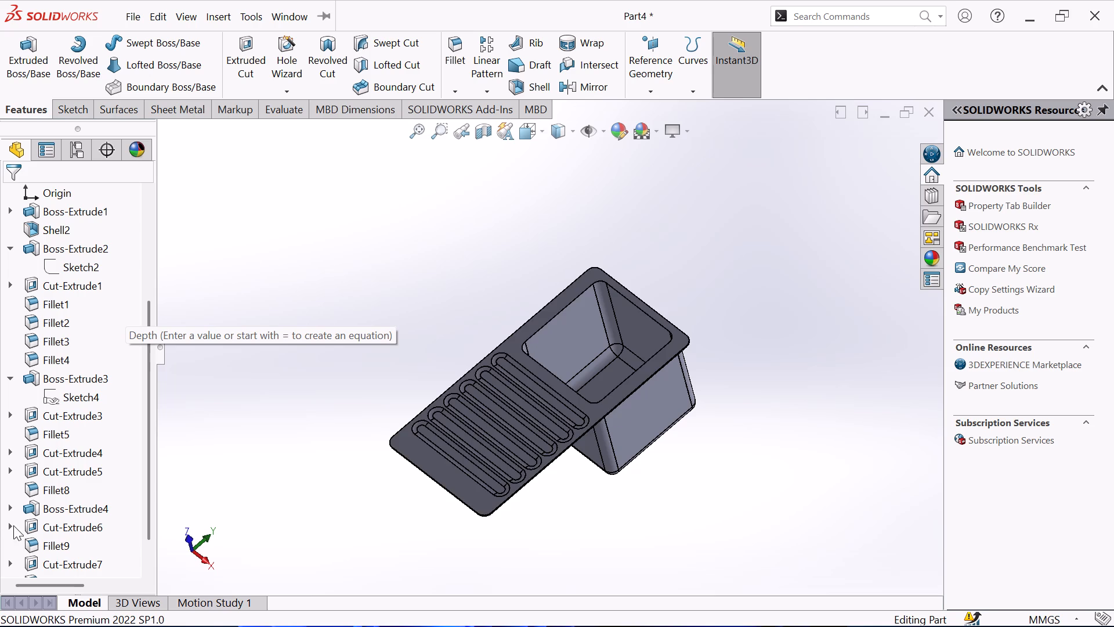
scroll(758, 405, down, 3)
middle_drag(663, 367, 699, 182)
scroll(625, 235, up, 3)
middle_drag(300, 235, 399, 266)
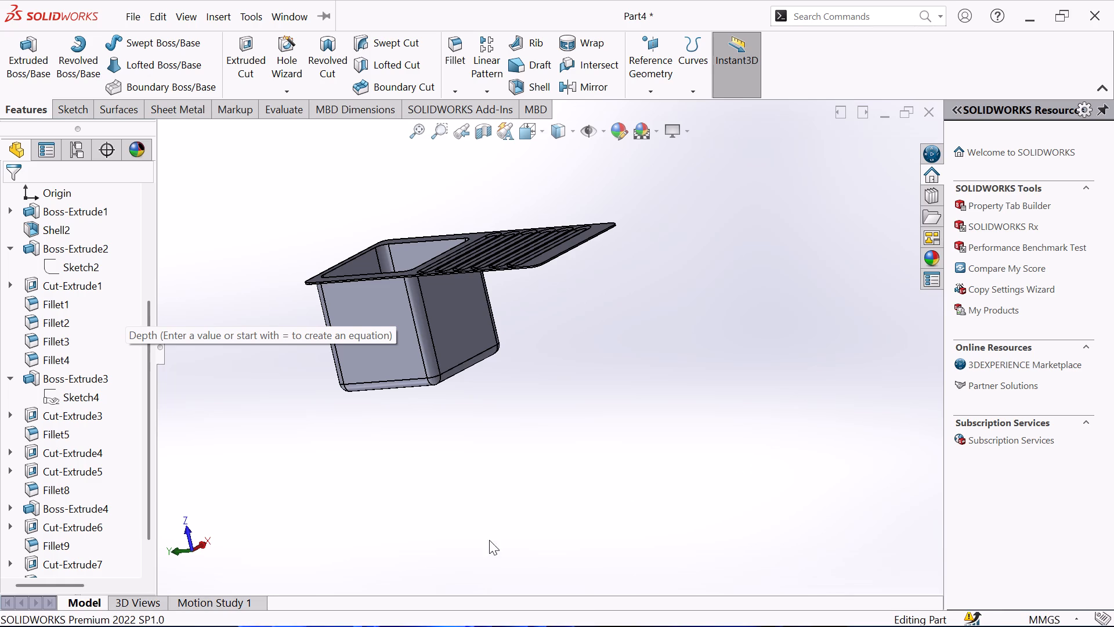
scroll(387, 305, up, 1)
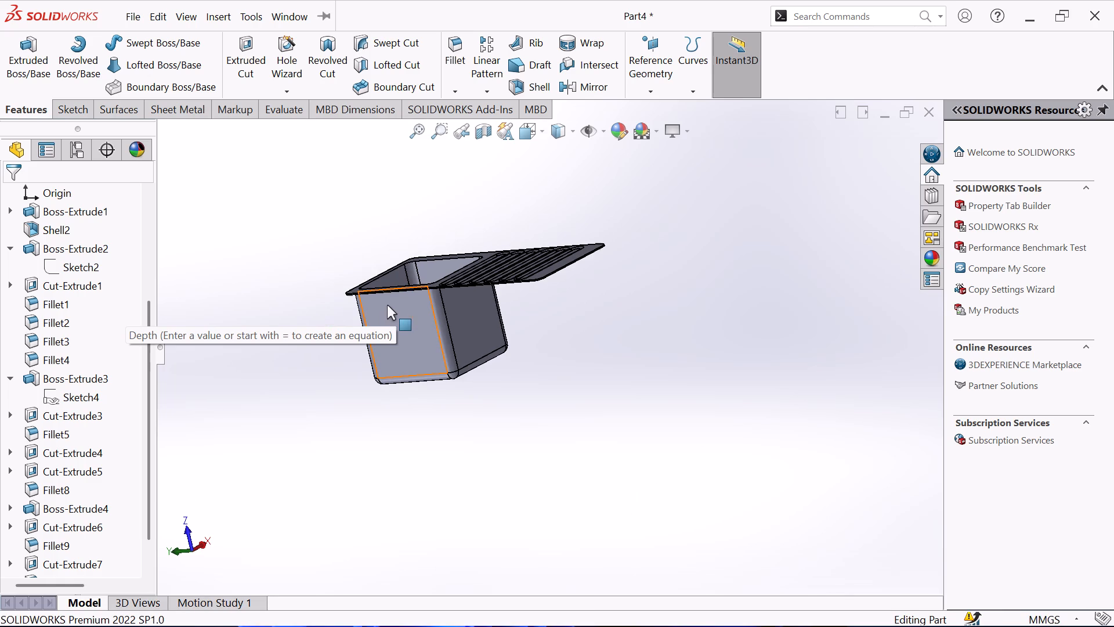
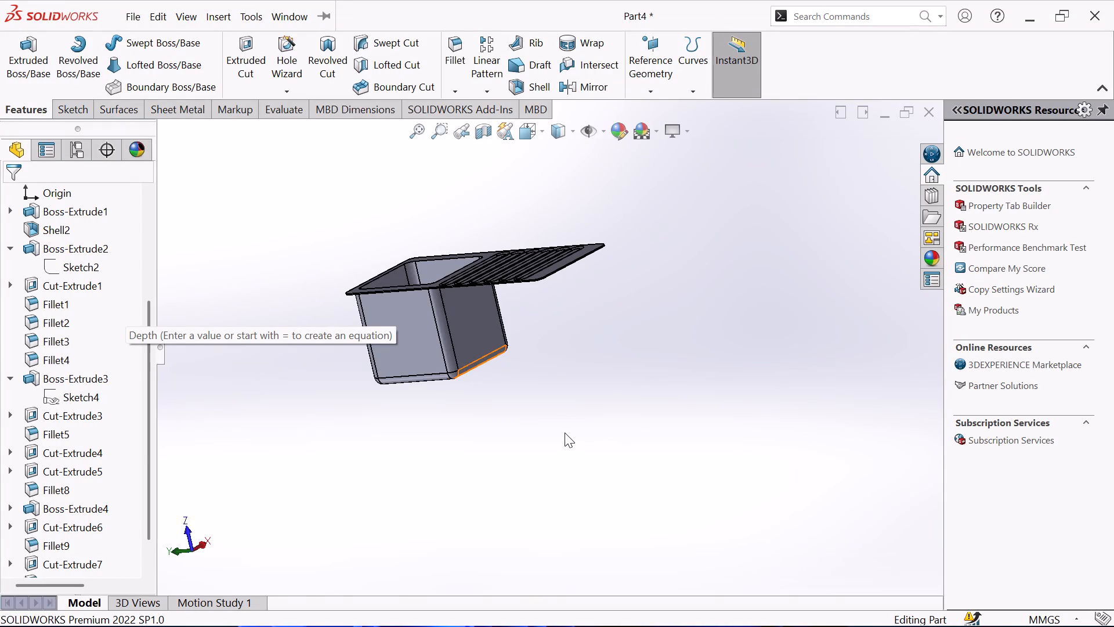
Examine the finished box and slotted plate from all around, including the basin interior, rim, outer walls and filleted corners.
scroll(686, 296, up, 2)
scroll(455, 251, down, 2)
middle_drag(440, 280, 563, 299)
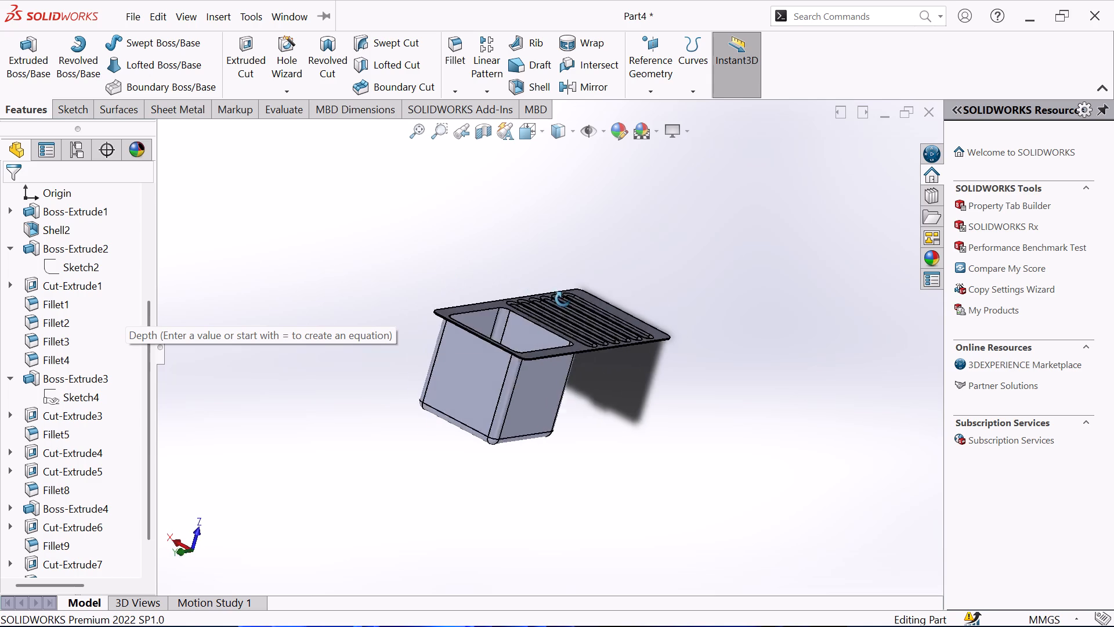
middle_drag(563, 299, 569, 327)
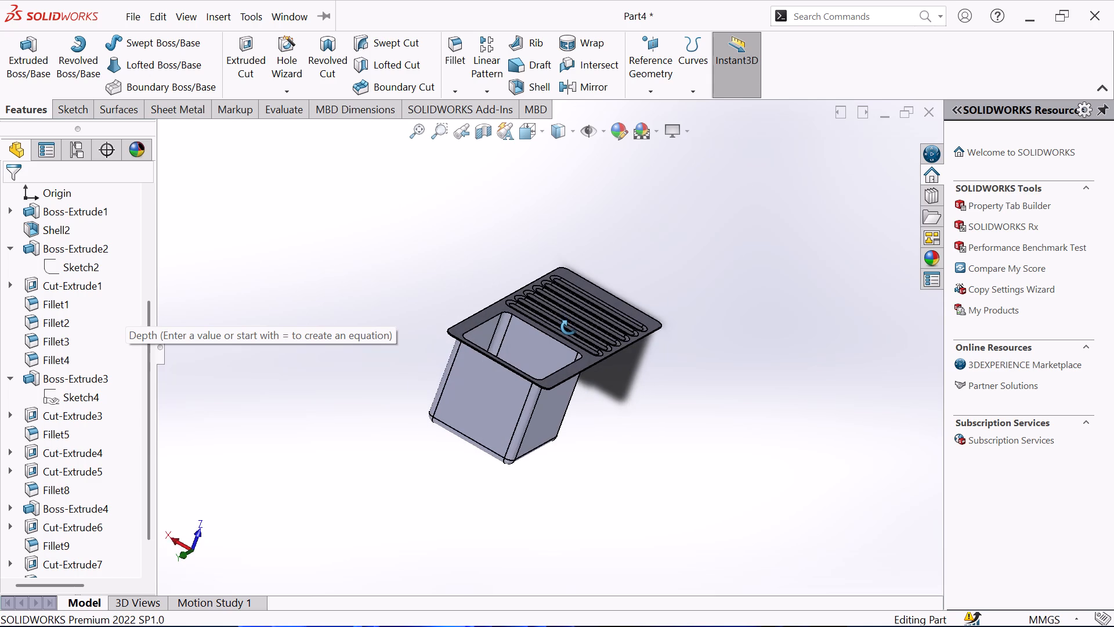
middle_drag(569, 327, 457, 371)
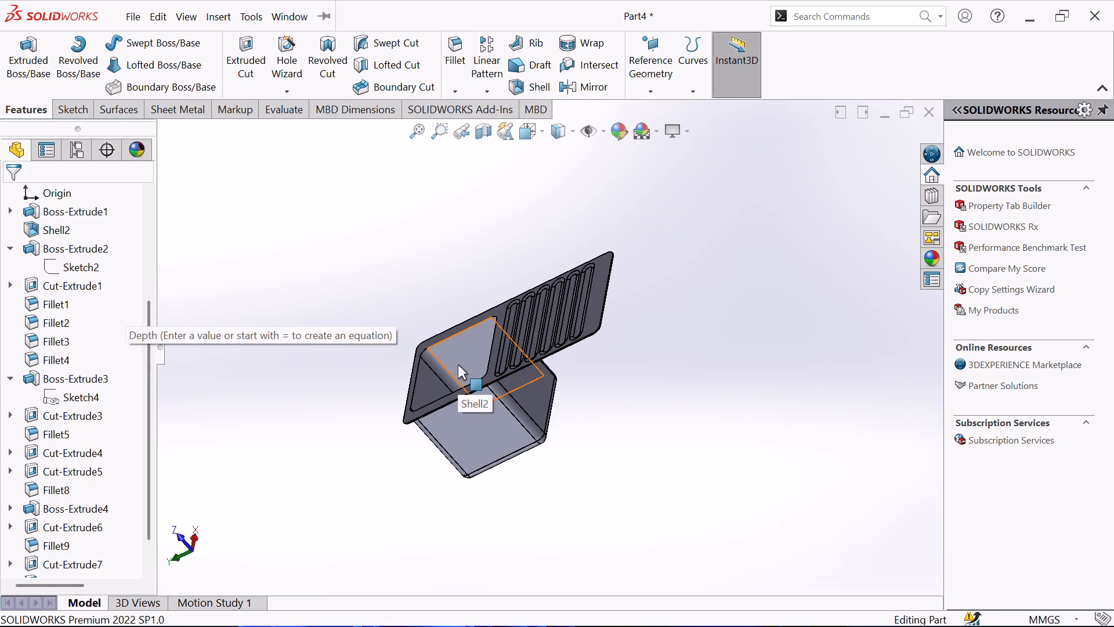
scroll(476, 297, up, 1)
middle_drag(476, 297, 498, 367)
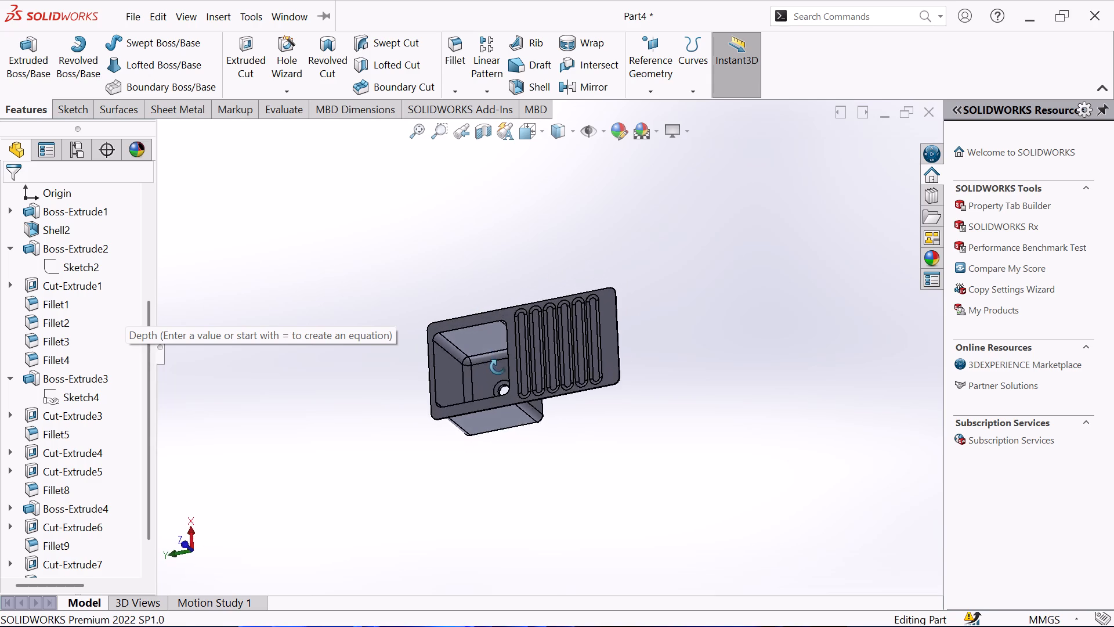
middle_drag(498, 367, 527, 230)
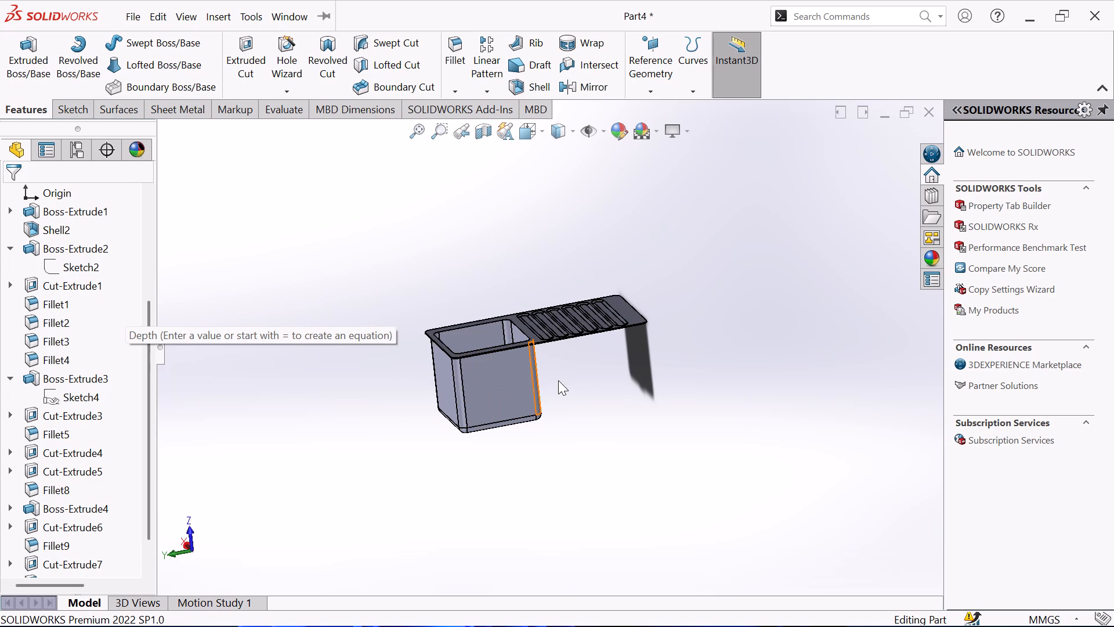
scroll(566, 383, down, 2)
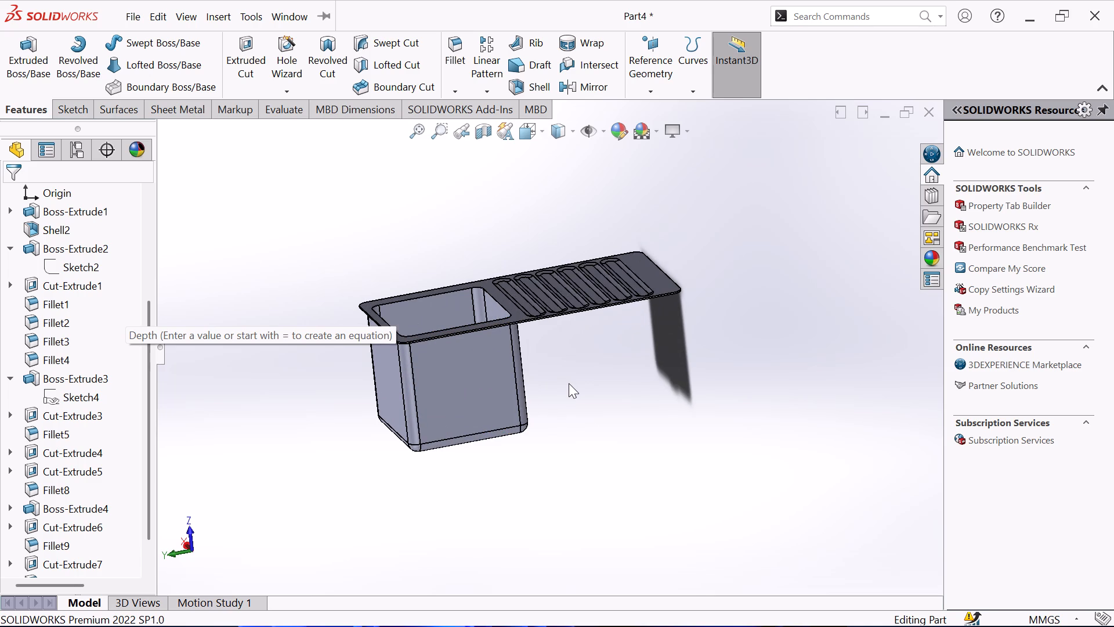
scroll(395, 334, down, 1)
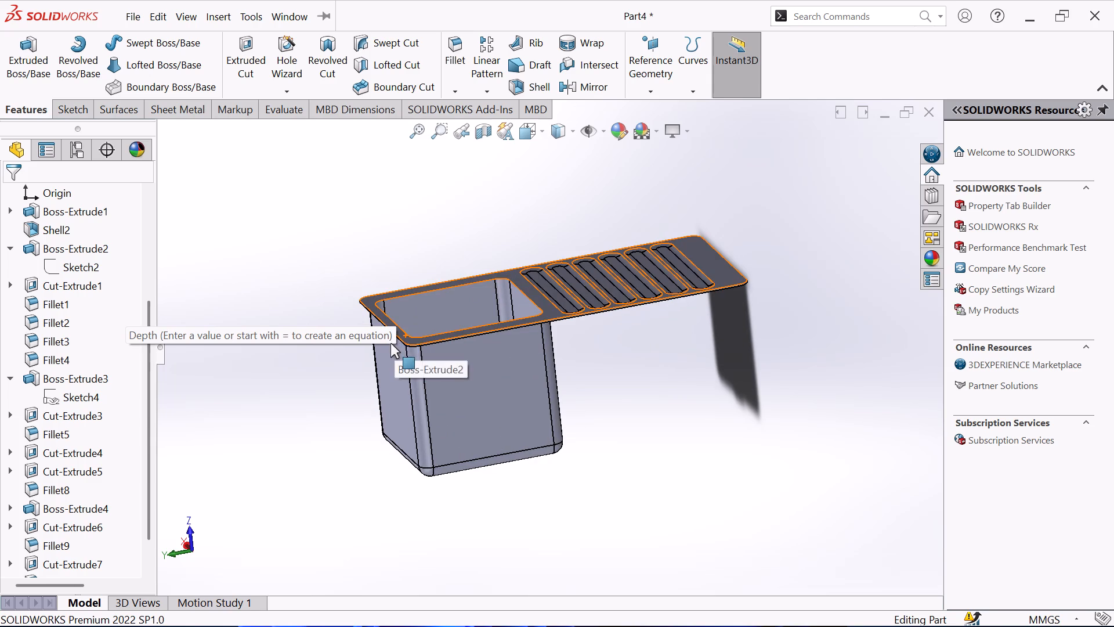
middle_drag(404, 348, 476, 383)
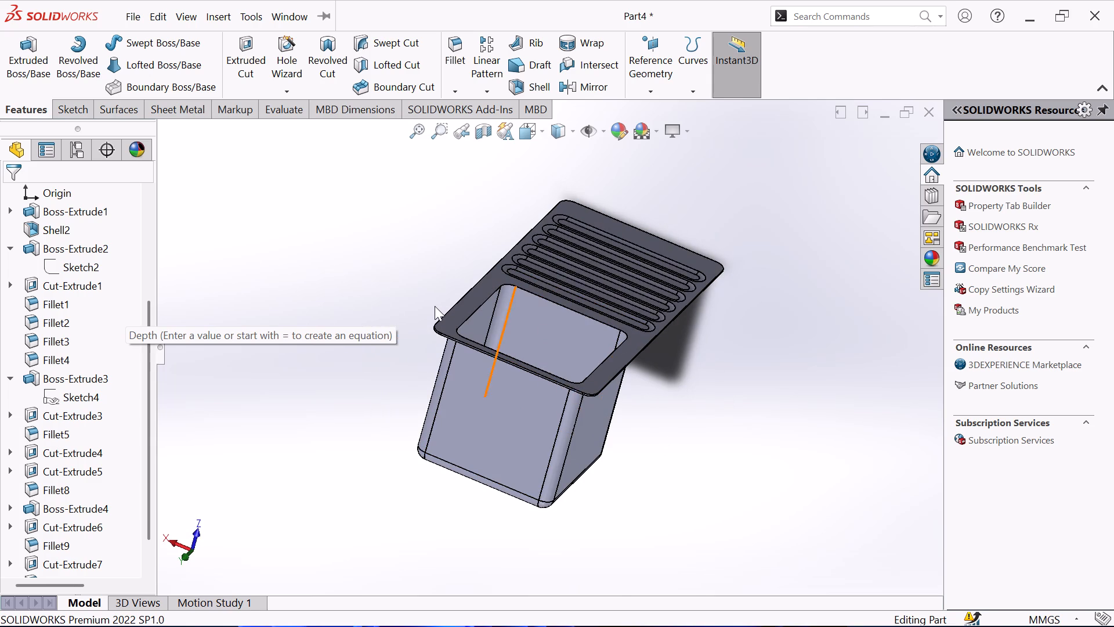
scroll(435, 306, down, 2)
middle_drag(434, 308, 503, 318)
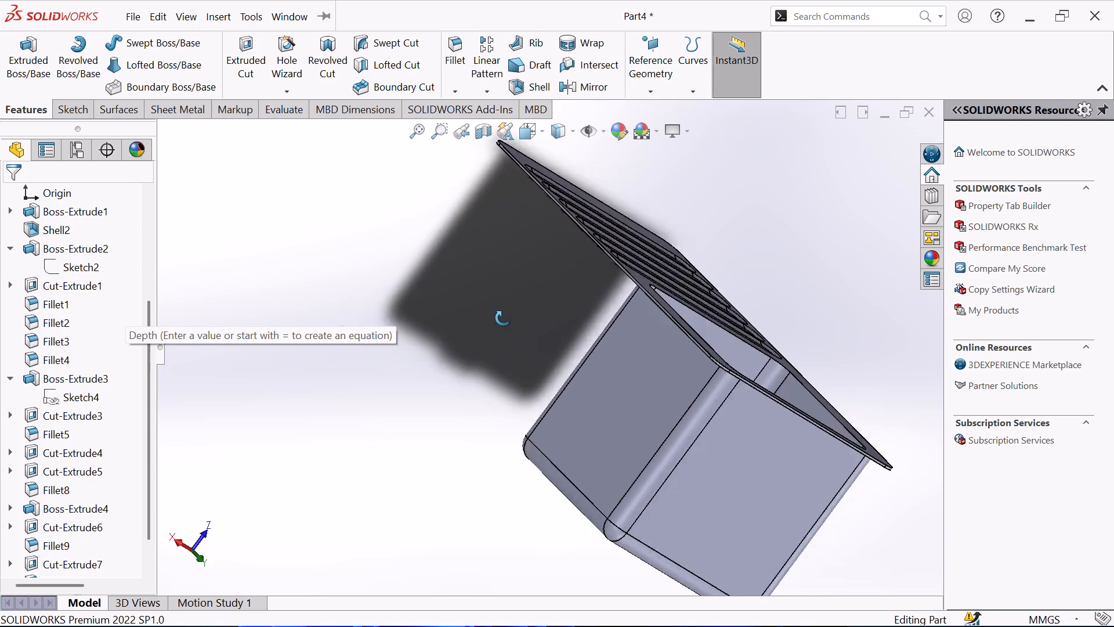
middle_drag(503, 318, 416, 277)
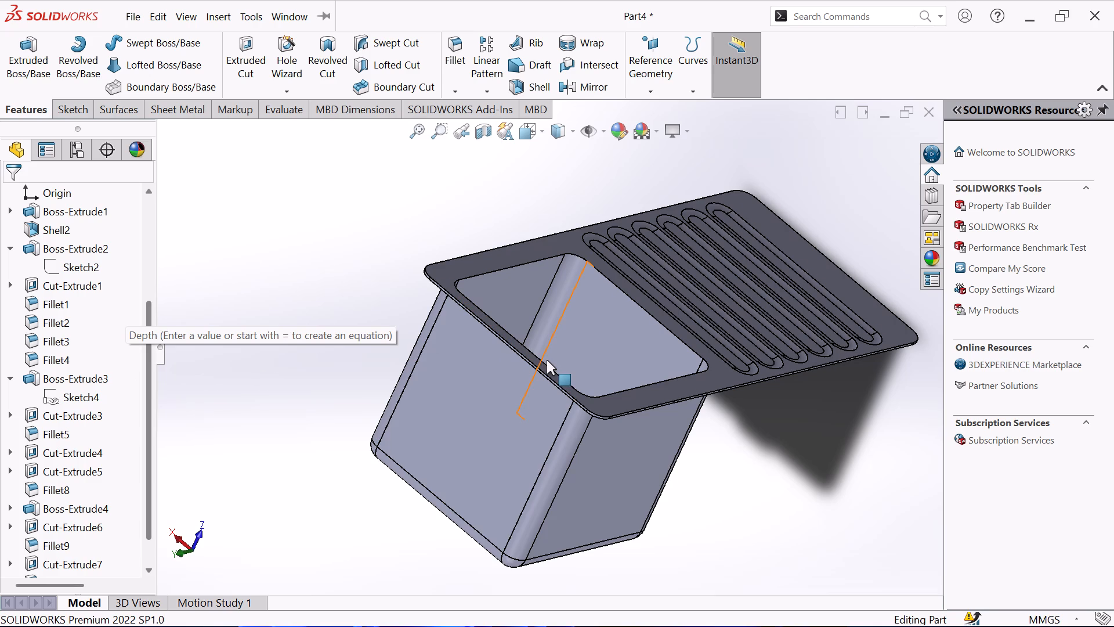
scroll(518, 340, up, 1)
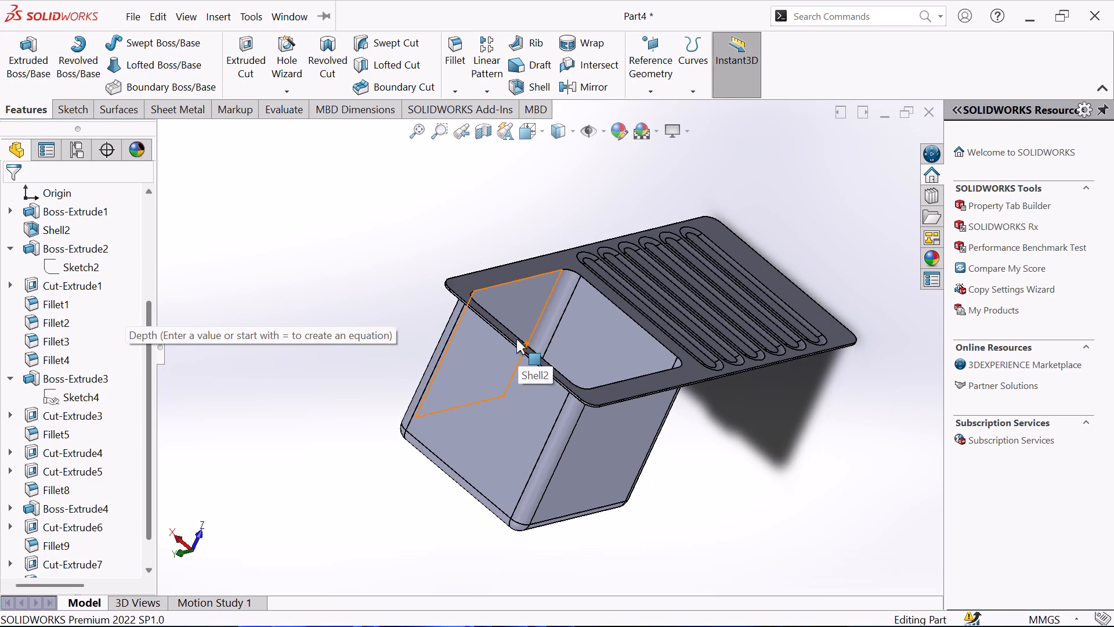
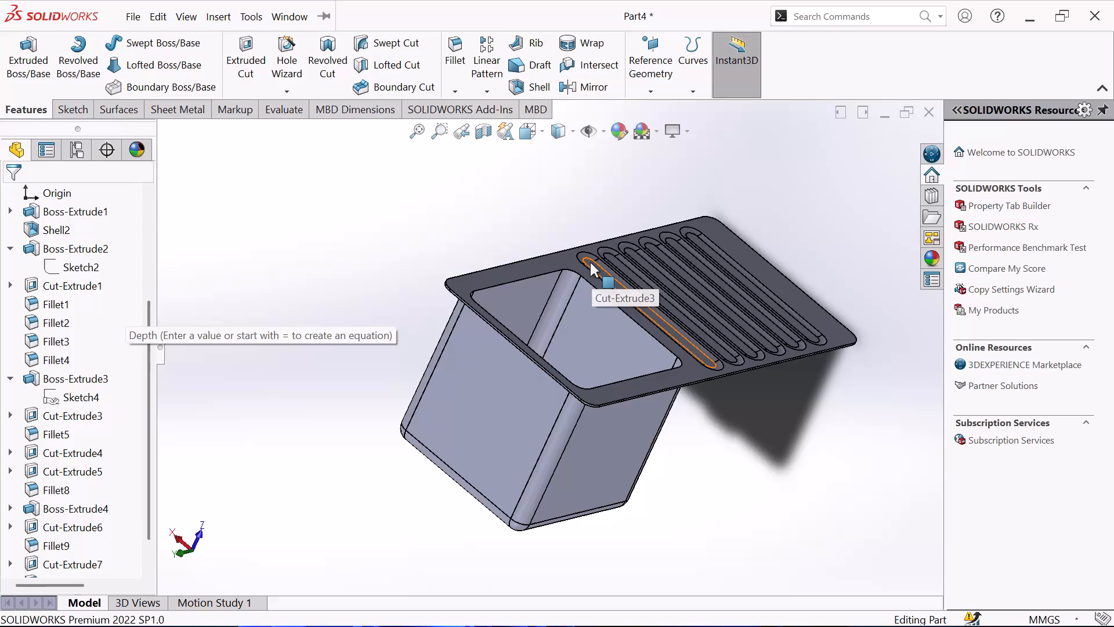
Save the part in the solid modelling folder under the file name sheetmetai9.
key(ctrl+s)
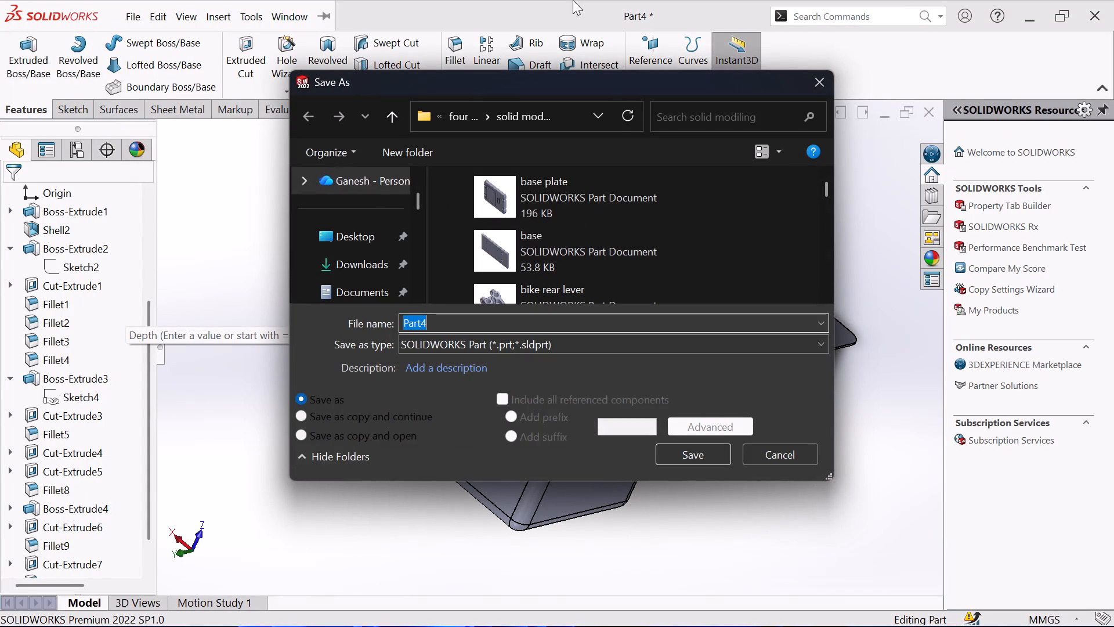
text(sheetm)
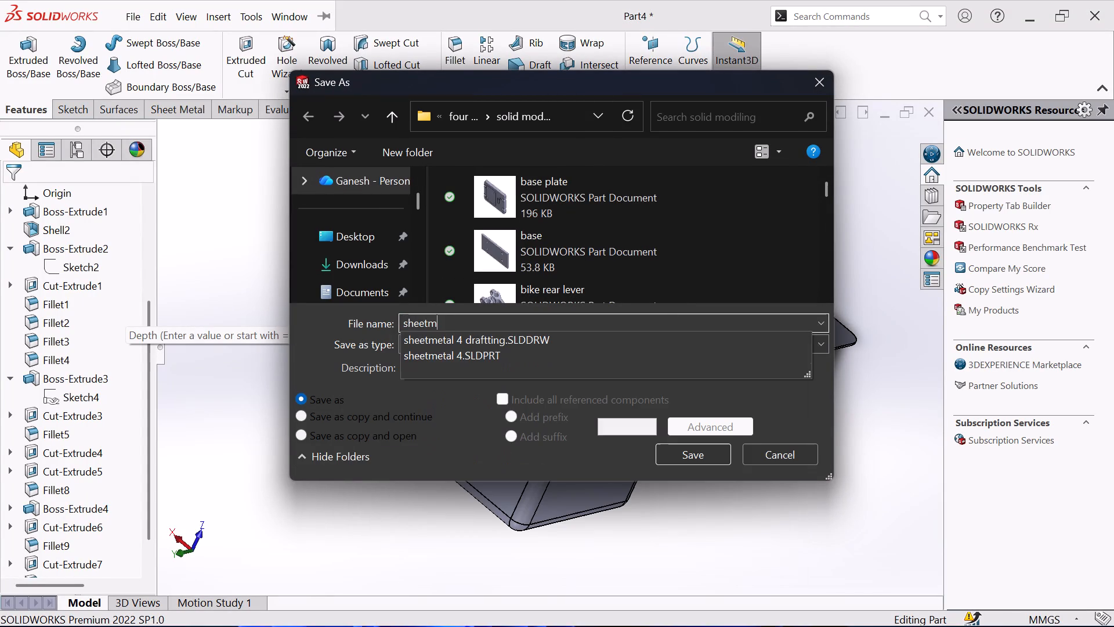
text(eta)
key(j)
key(BackSpace)
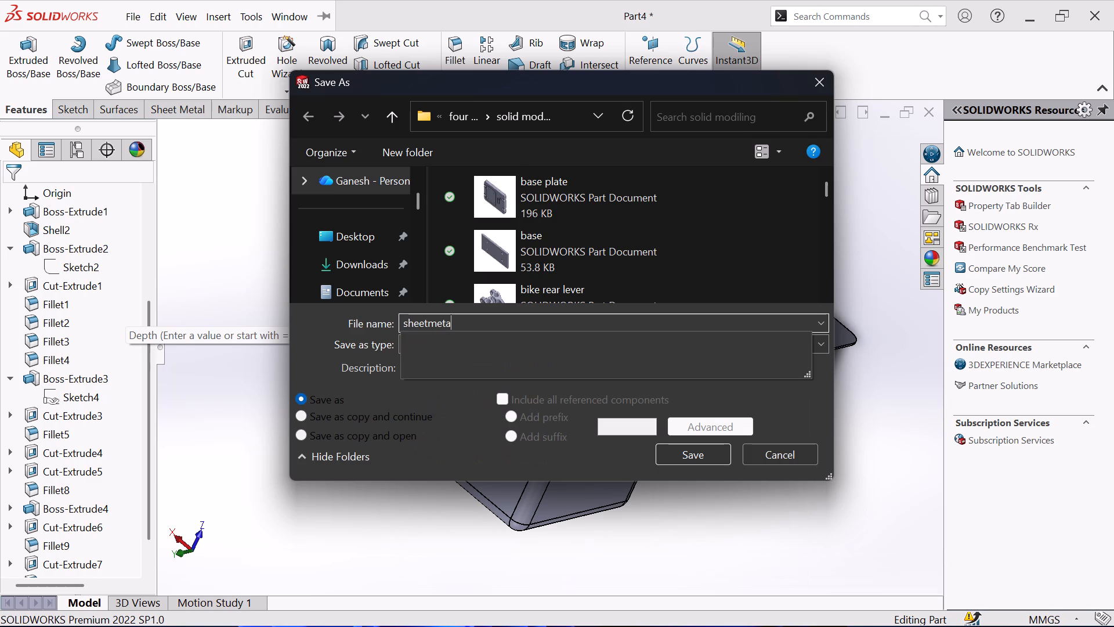
text(i9)
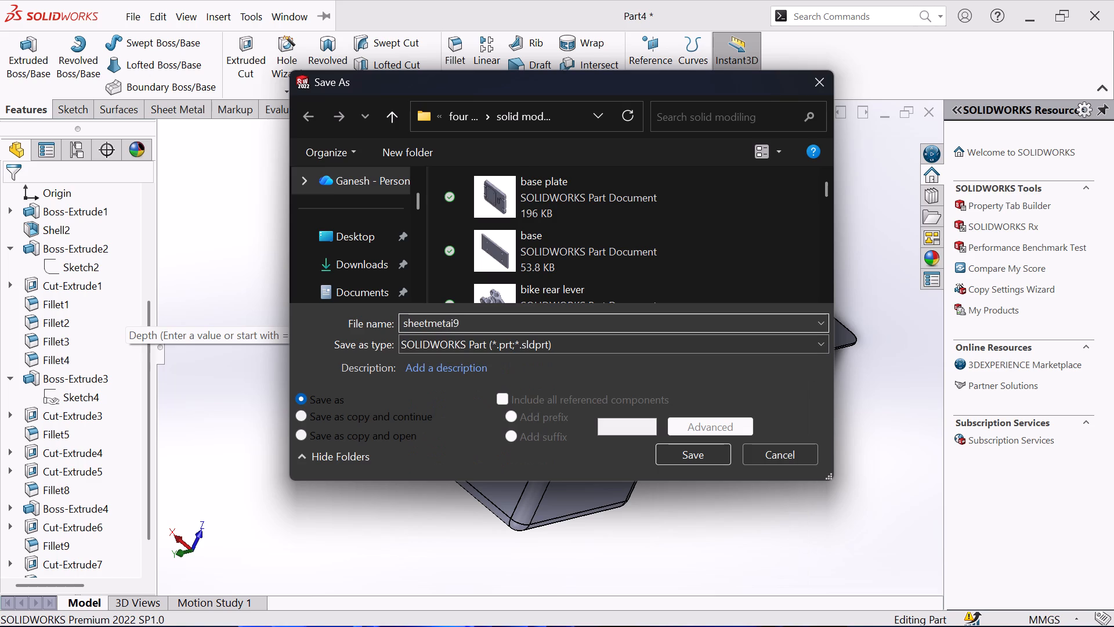
key(BackSpace)
key(BackSpace)
text(i9)
key(Return)
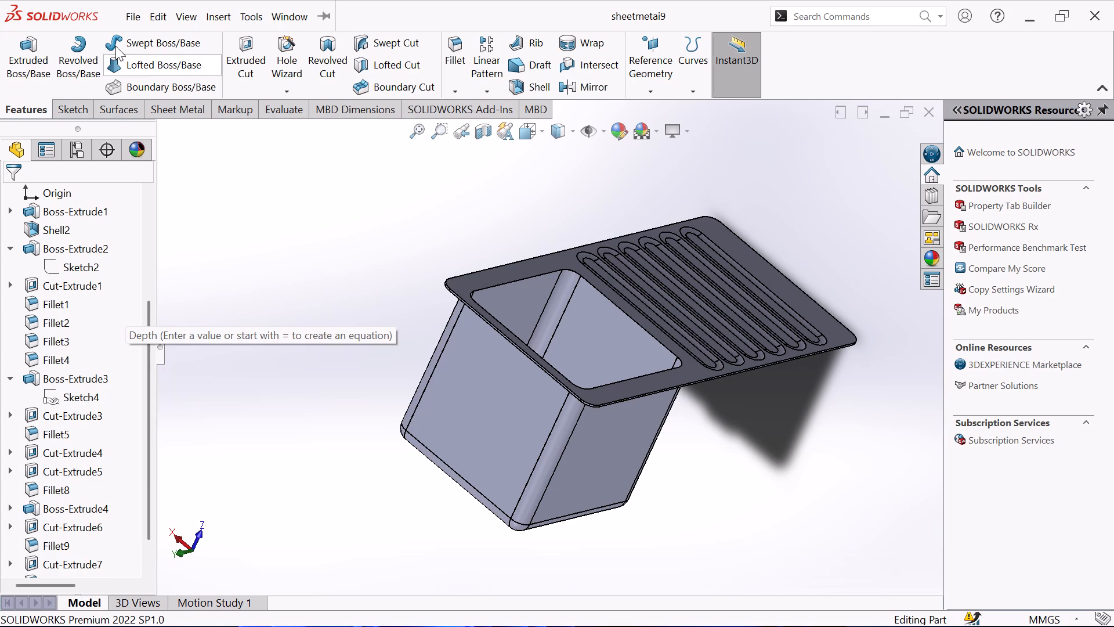
Create a drawing from the part on an A3 (ISO) sheet with the sheet format displayed.
click(81, 14)
click(143, 13)
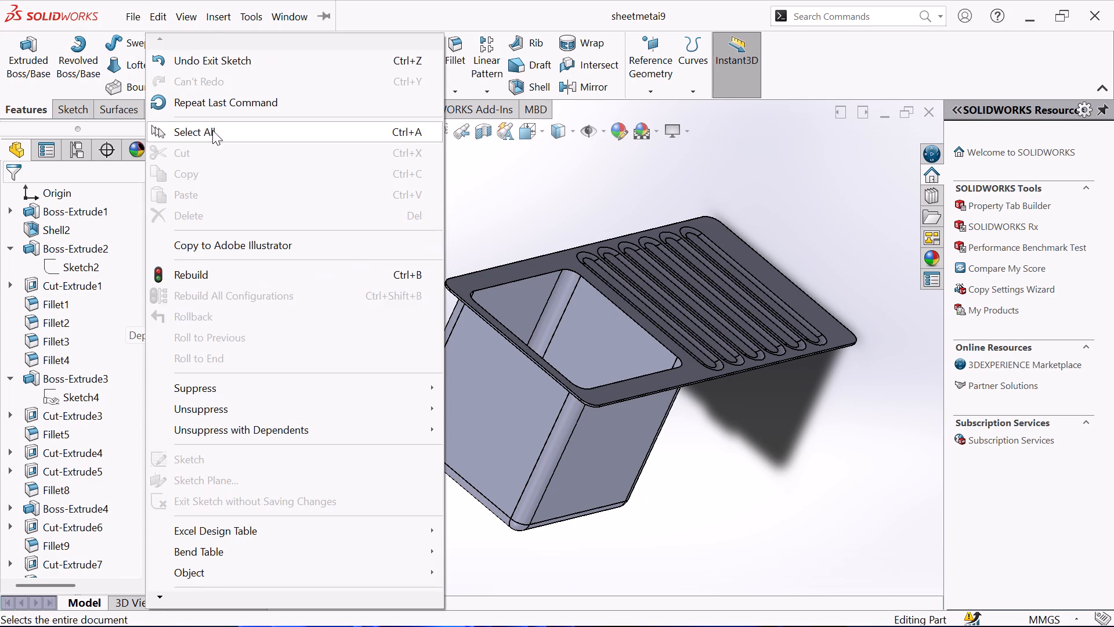
click(134, 15)
click(221, 162)
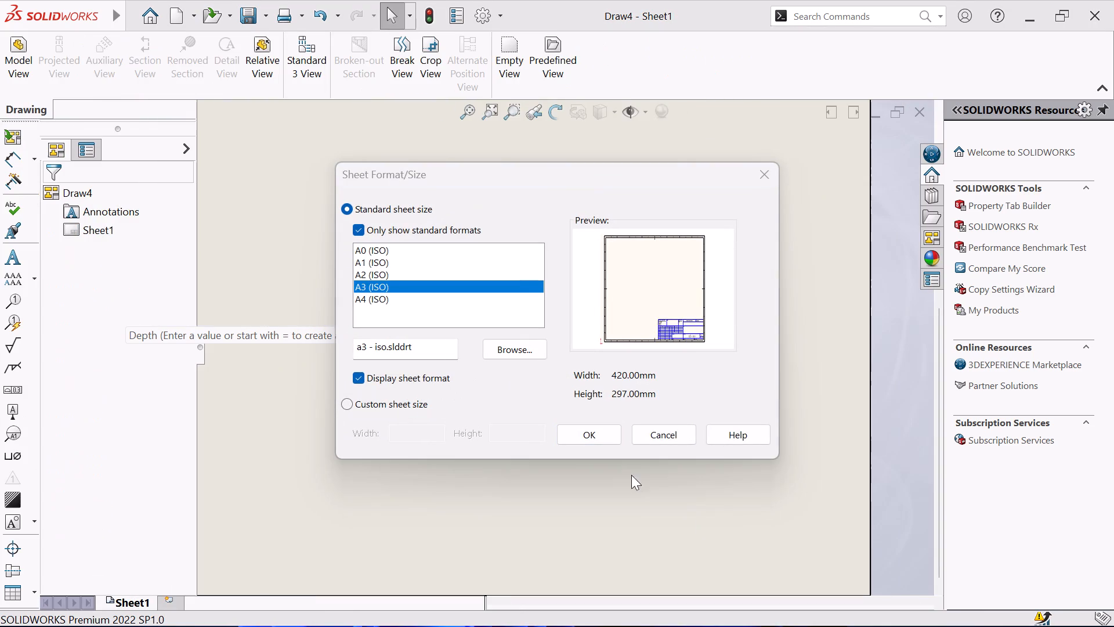
click(604, 435)
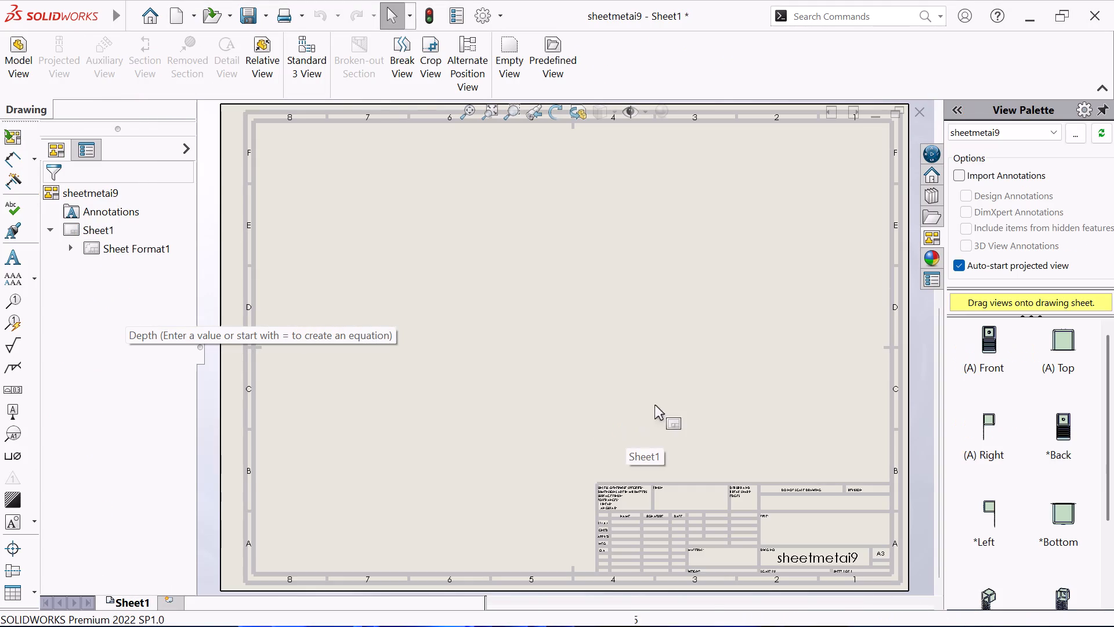
Place the part's front view near the middle of the sheet, with projected views to its right and below it.
drag(979, 354, 588, 306)
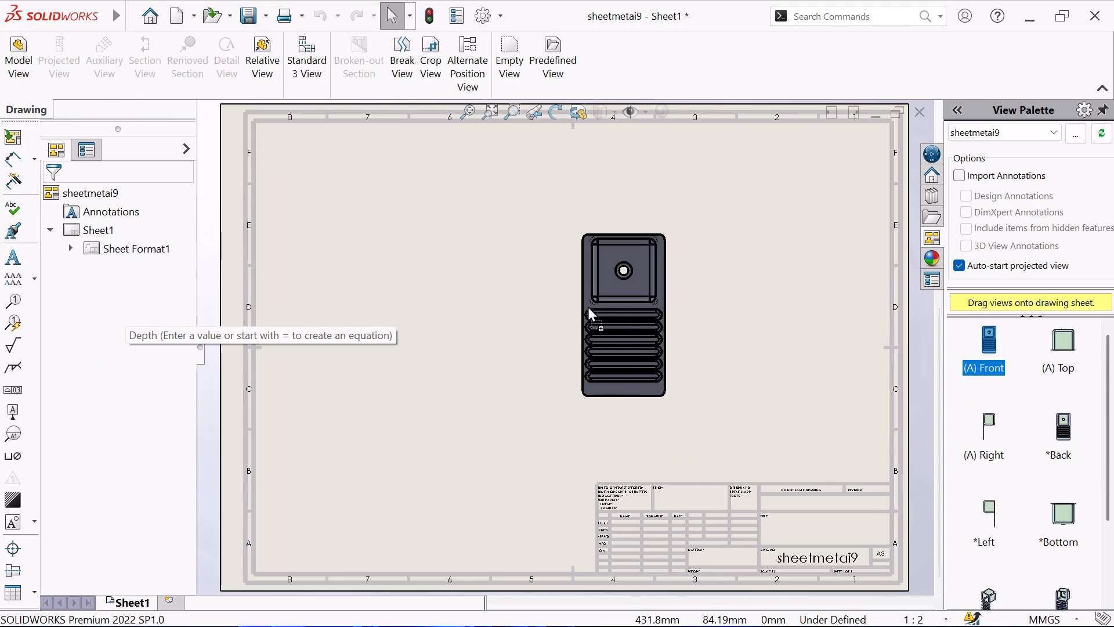
drag(588, 306, 559, 301)
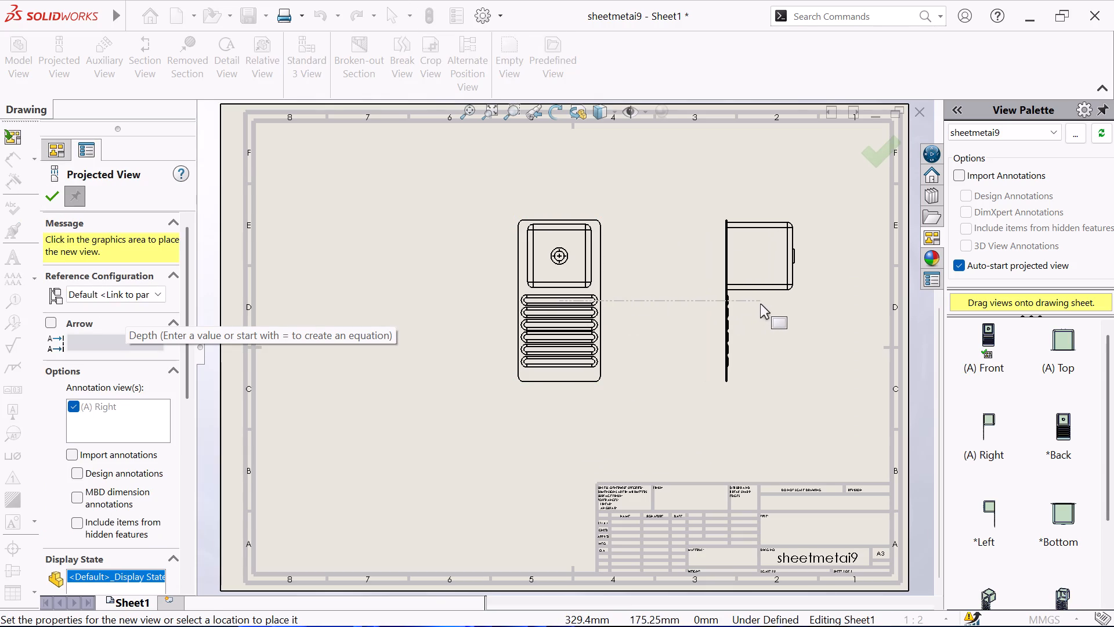
click(760, 304)
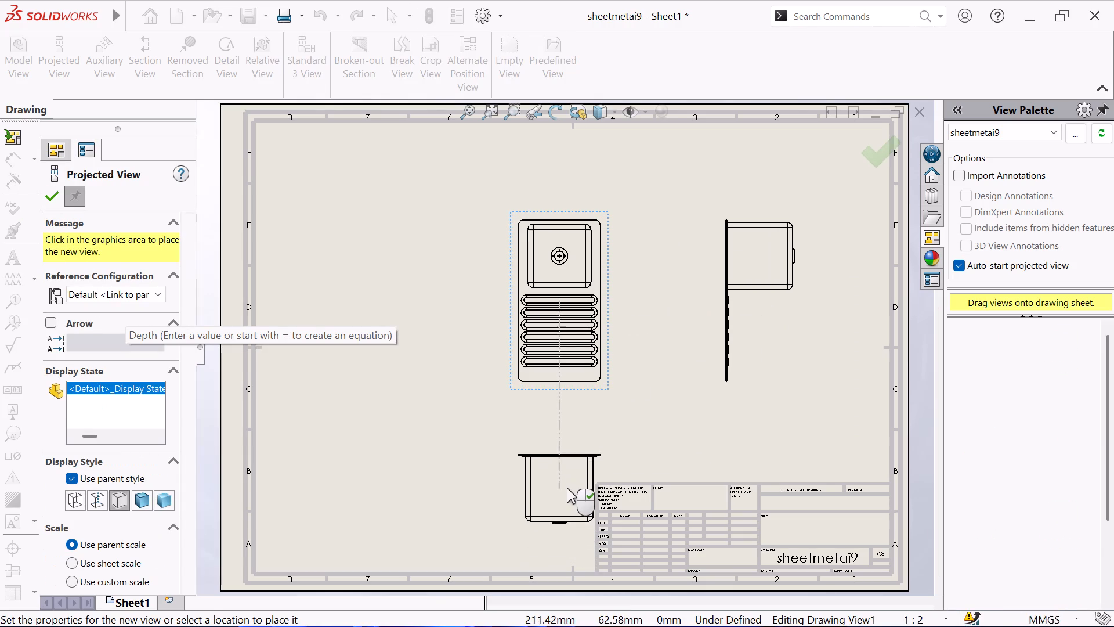
click(567, 487)
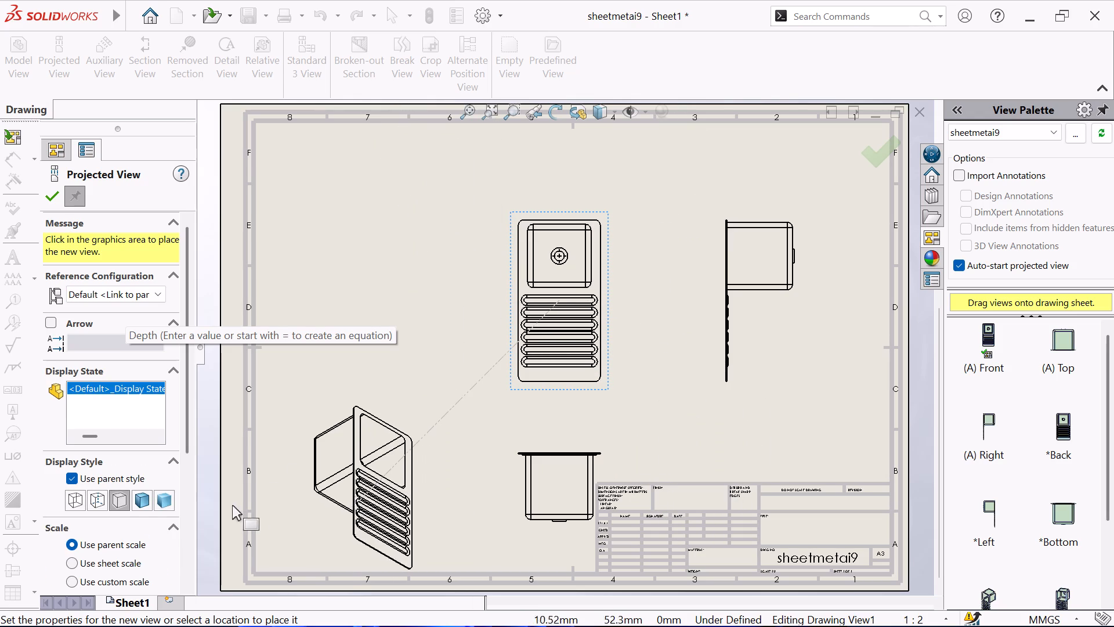
Add a projected isometric view in the sheet's lower left area, displayed shaded with edges, and finish placing views.
click(136, 496)
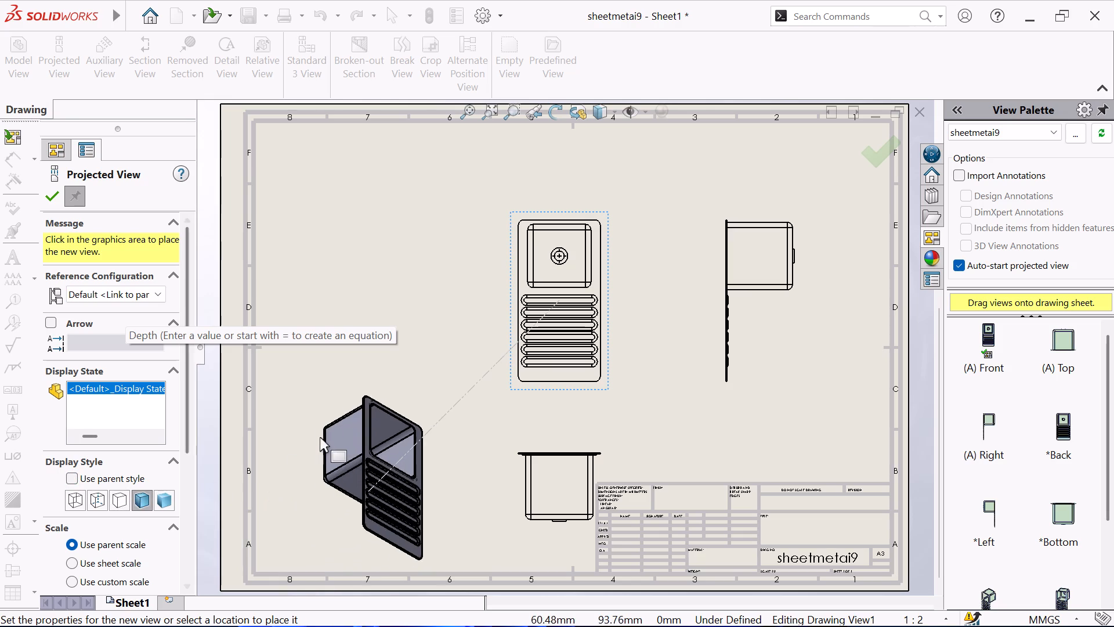
click(315, 444)
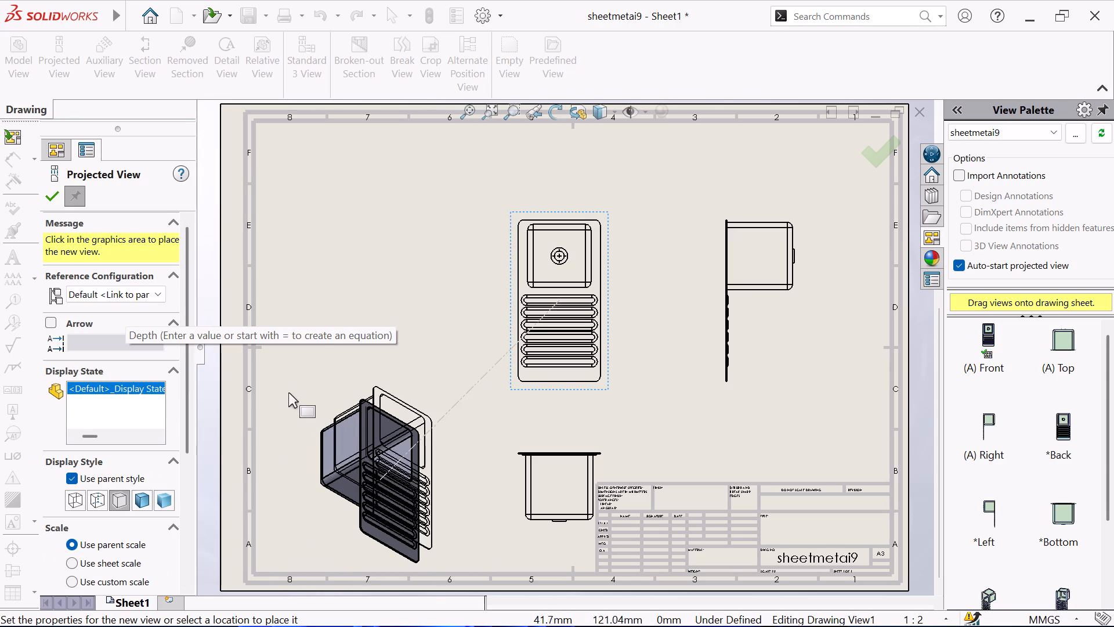
click(50, 194)
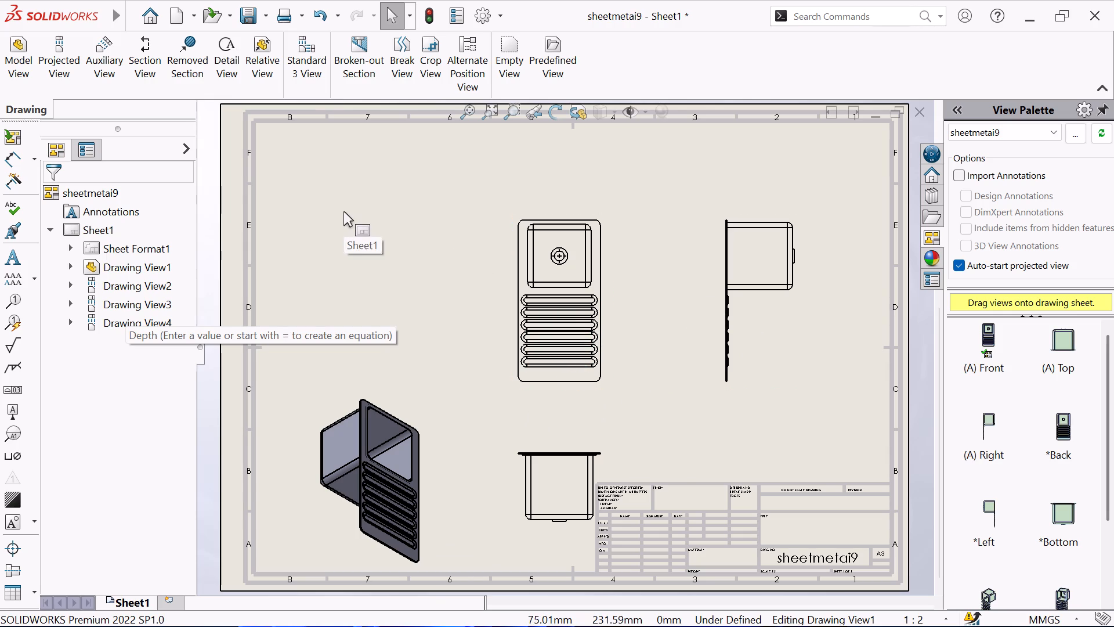
In the front view, dimension the basin's height and the distance from the basin's top edge to the plate's bottom edge.
click(13, 154)
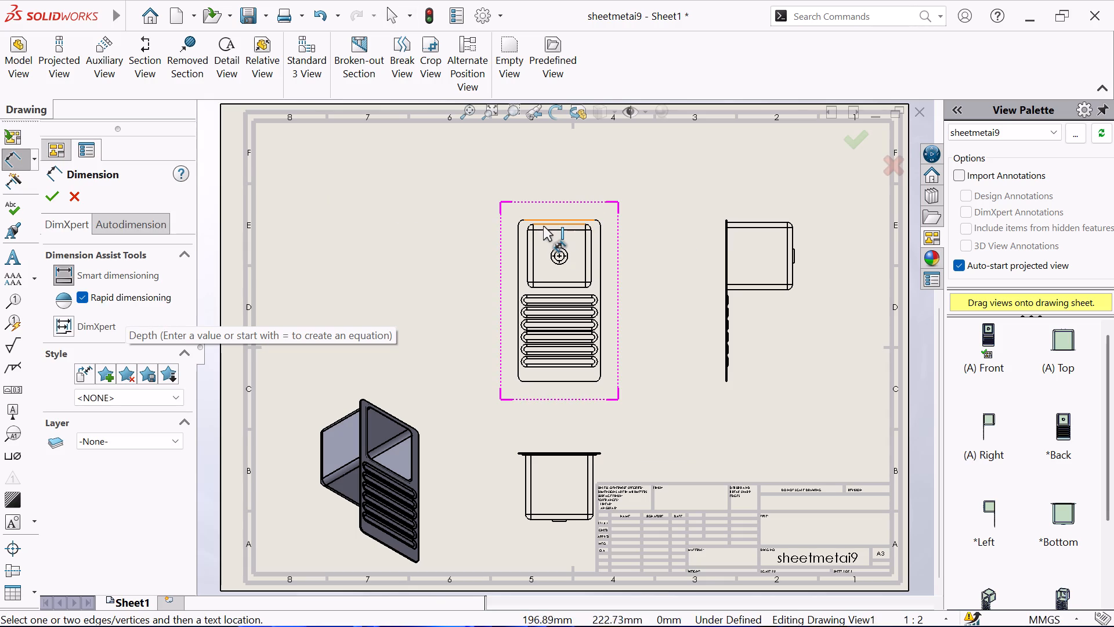
click(552, 224)
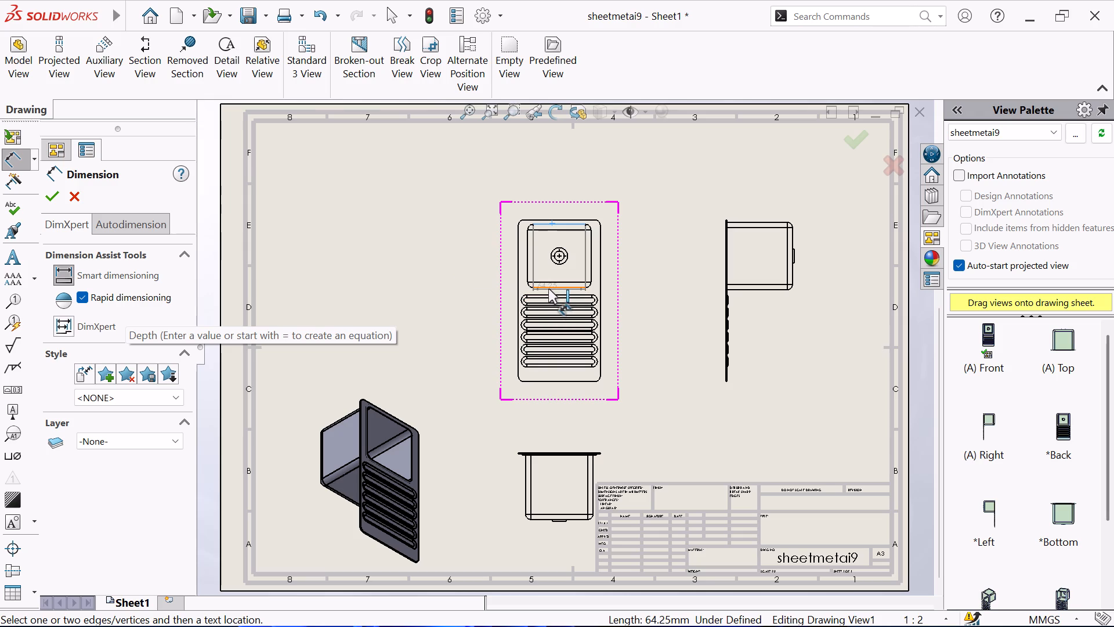
click(549, 287)
click(444, 252)
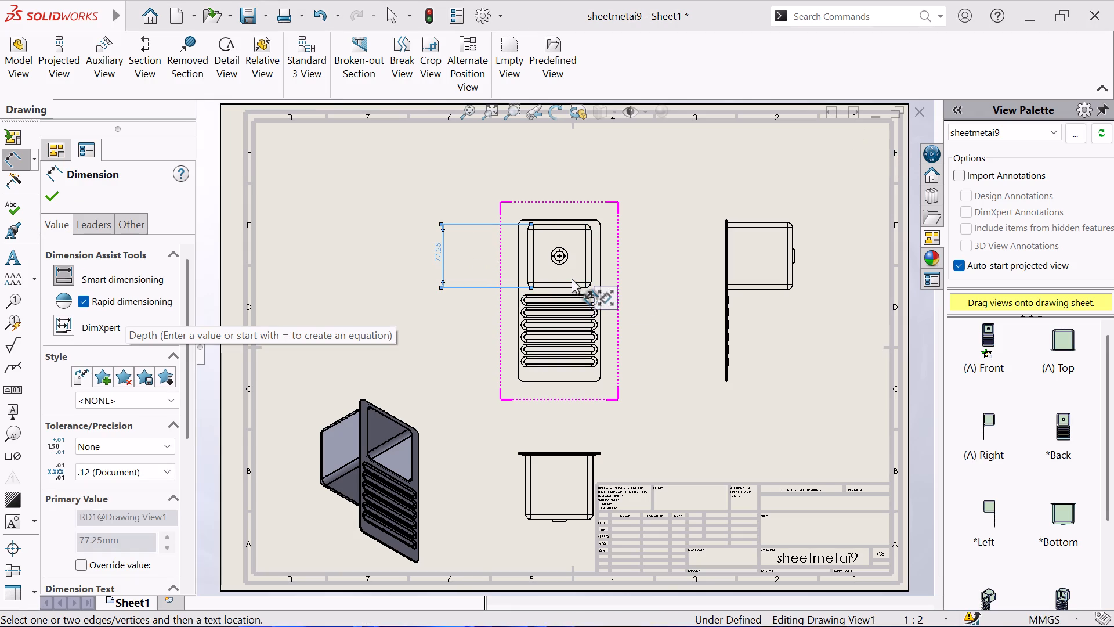
click(552, 223)
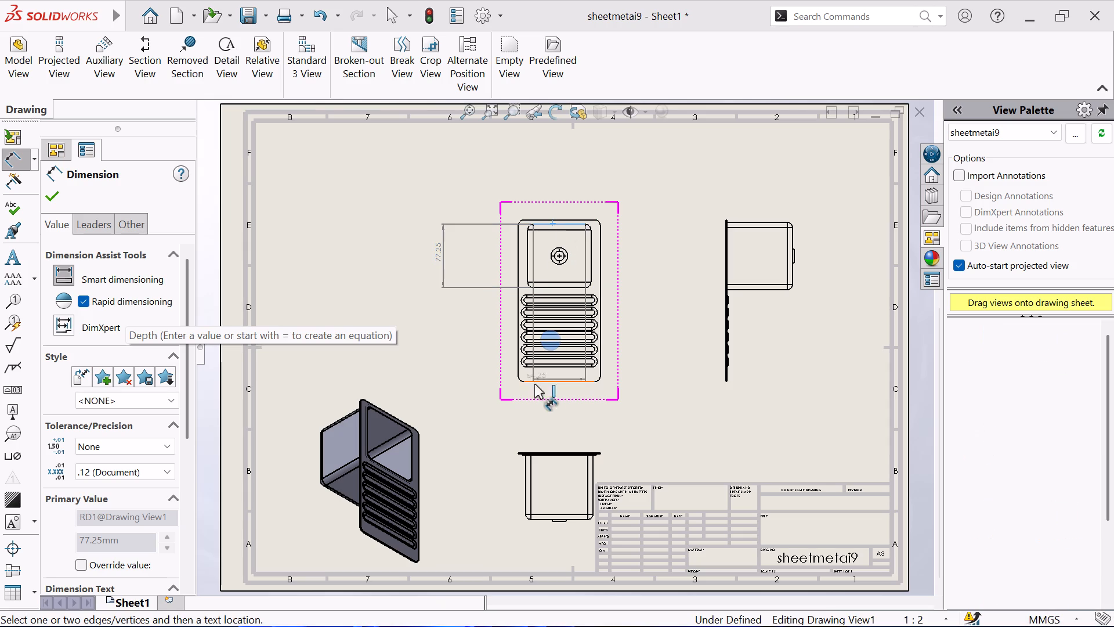
click(538, 383)
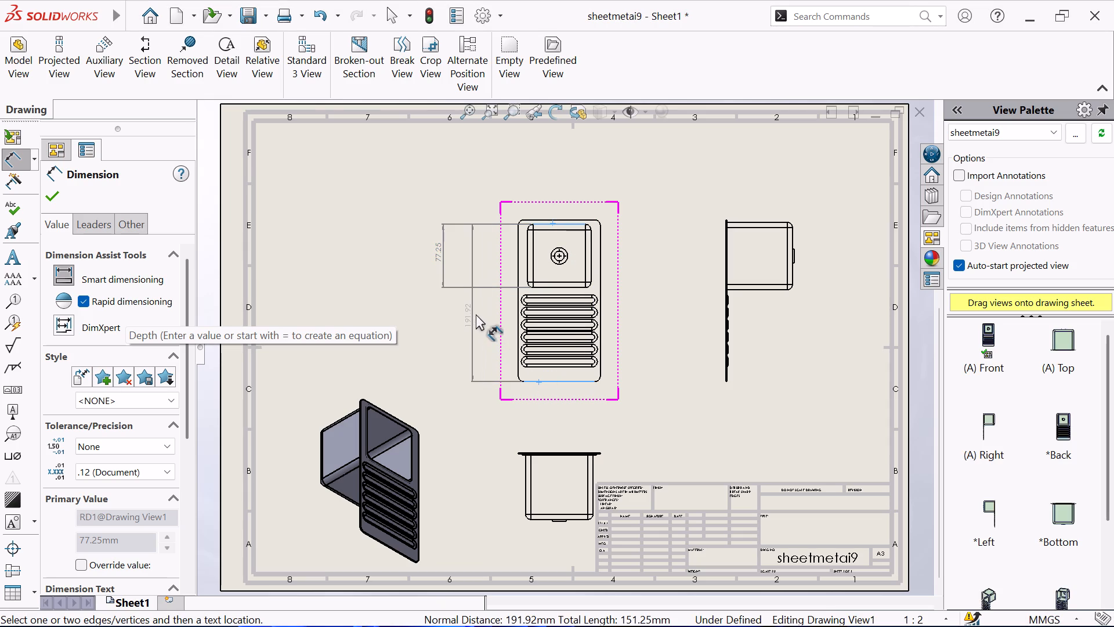
click(476, 311)
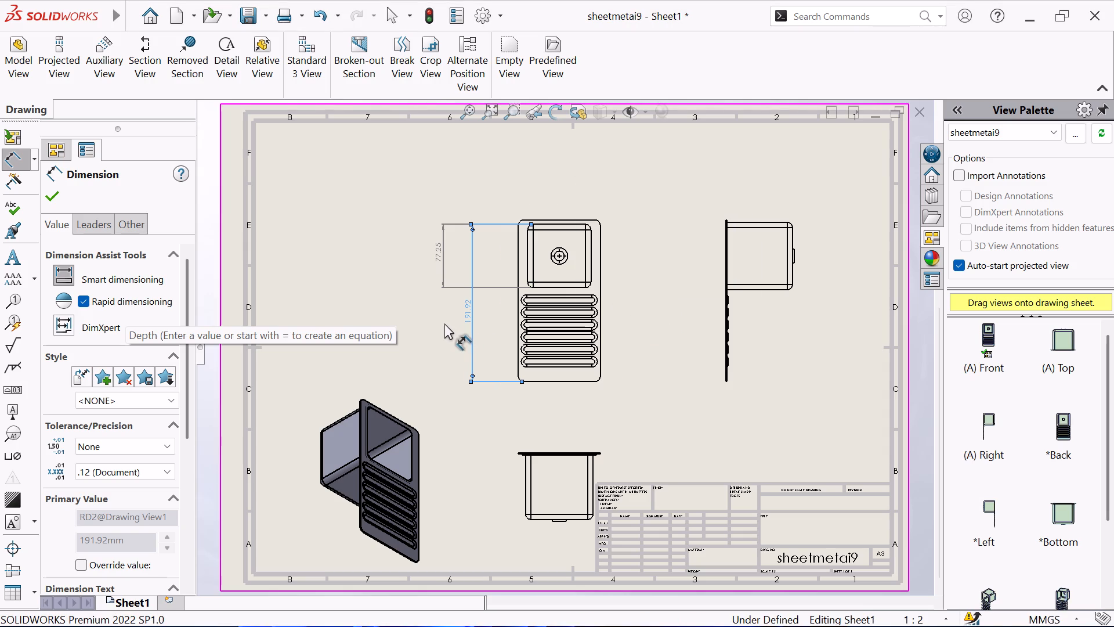
Dimension the spacing between the first two slots and the outer diameter of the drain ring in the front view.
scroll(529, 308, down, 4)
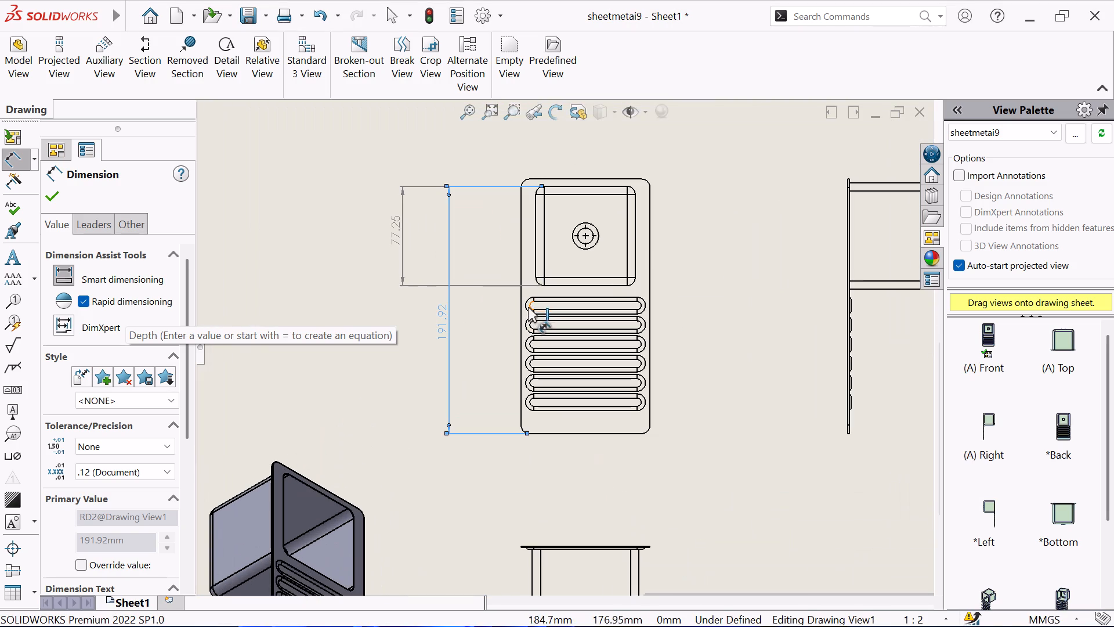
click(527, 307)
click(527, 327)
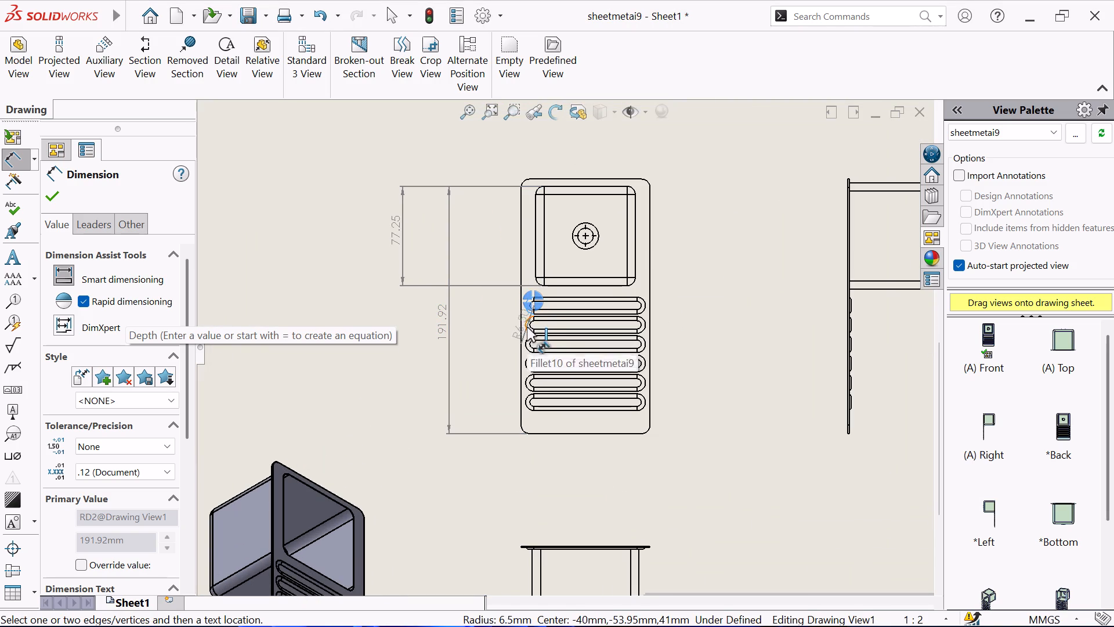
click(504, 314)
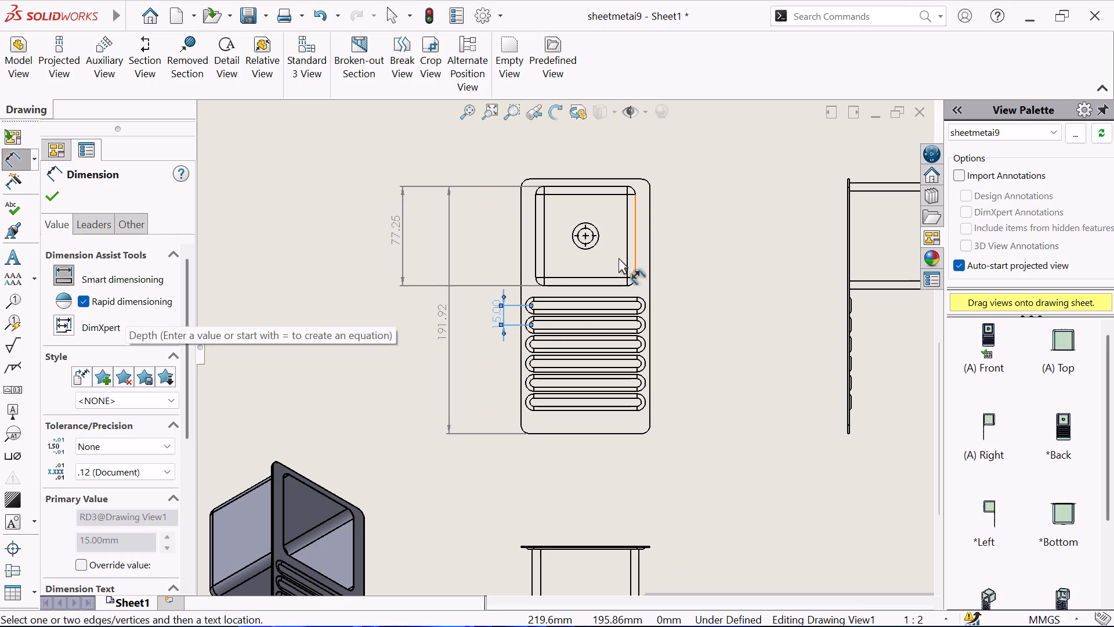
click(594, 242)
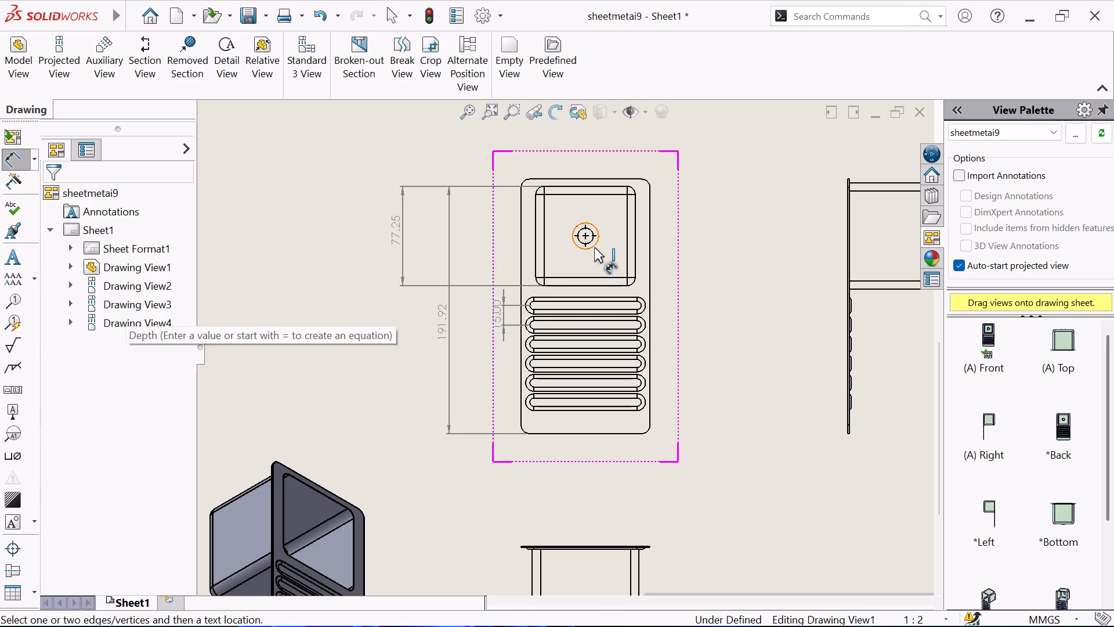
click(595, 248)
click(595, 245)
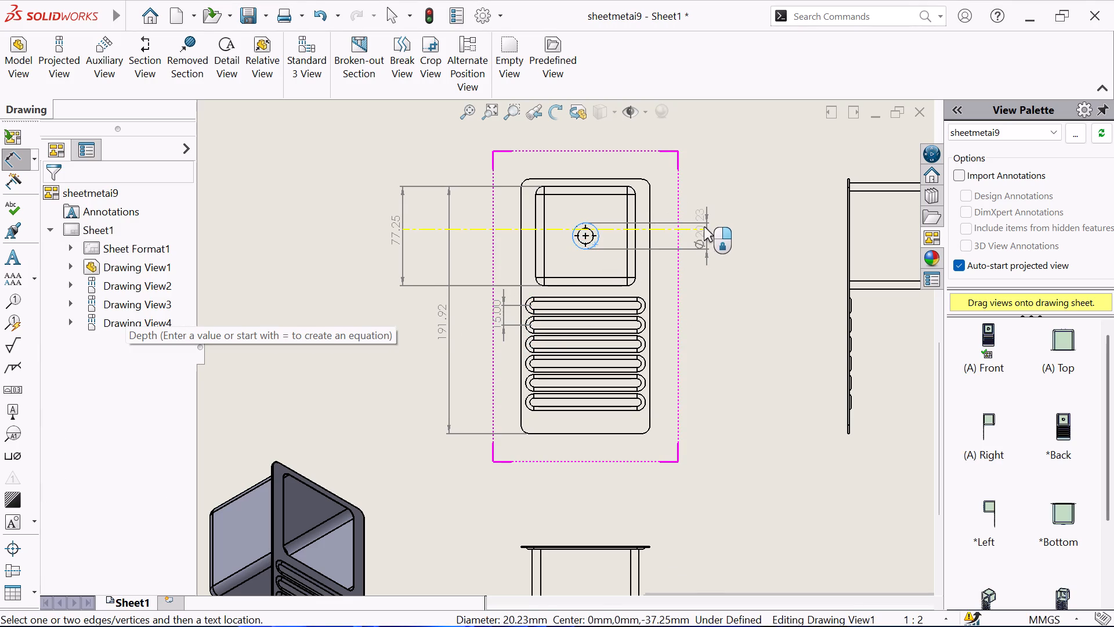
click(704, 226)
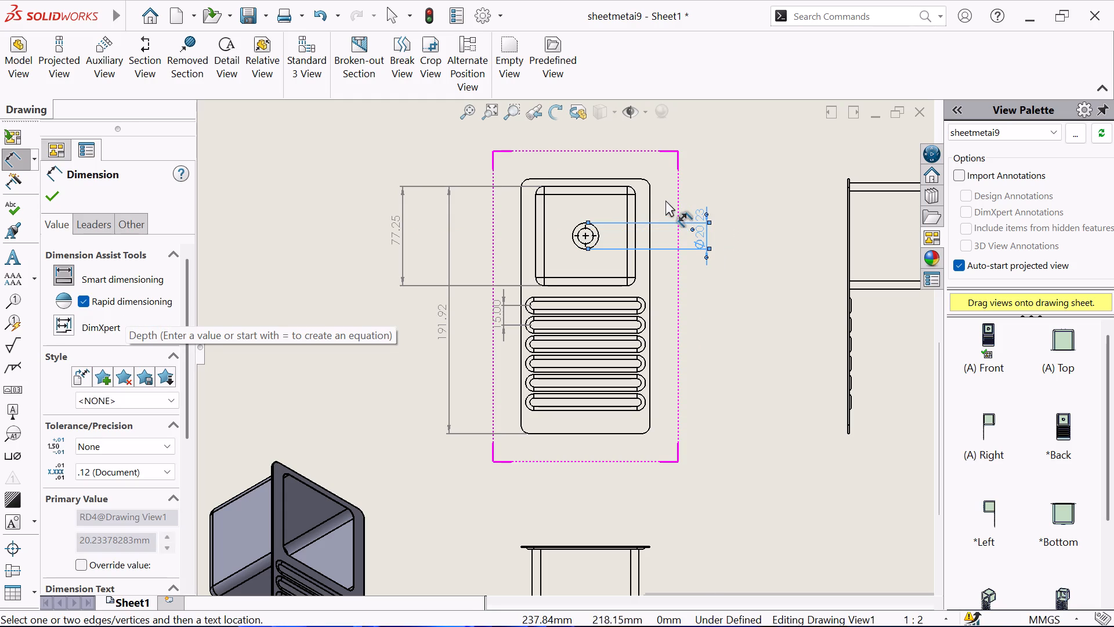
Dimension the gap from the plate's top edge to the basin and the gap from the basin's bottom edge to the first slot.
scroll(665, 200, down, 1)
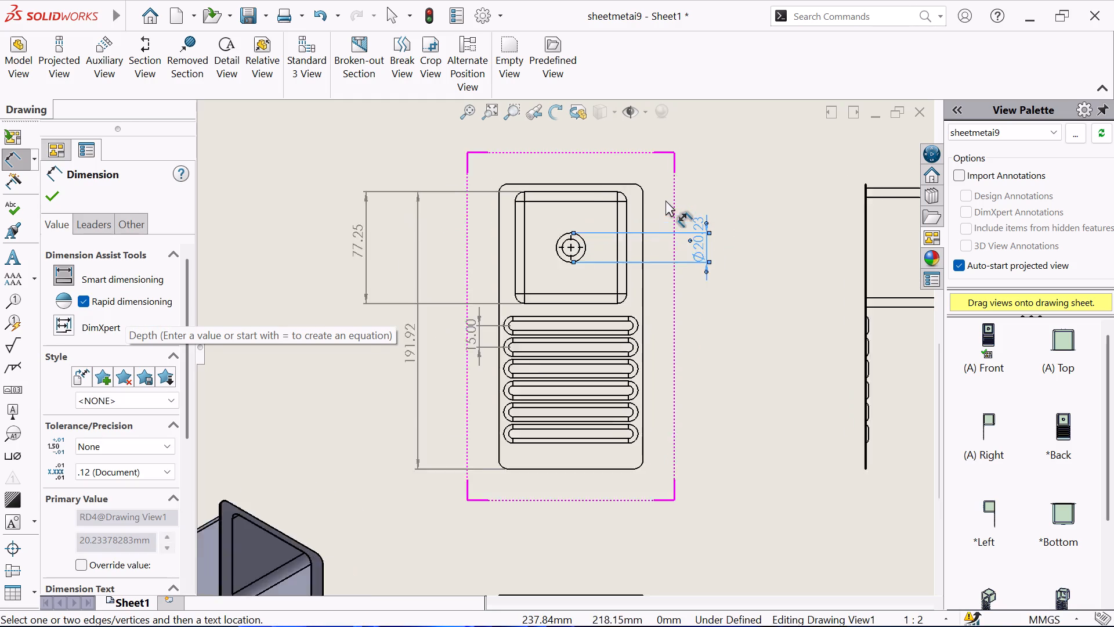
scroll(665, 200, down, 1)
click(596, 188)
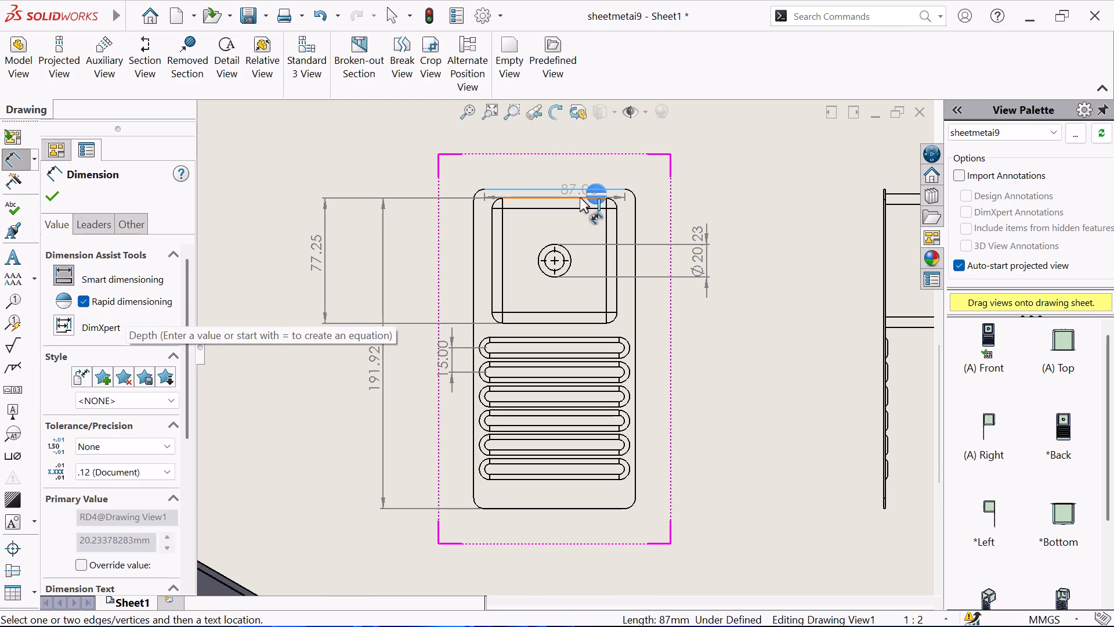
click(578, 197)
click(711, 187)
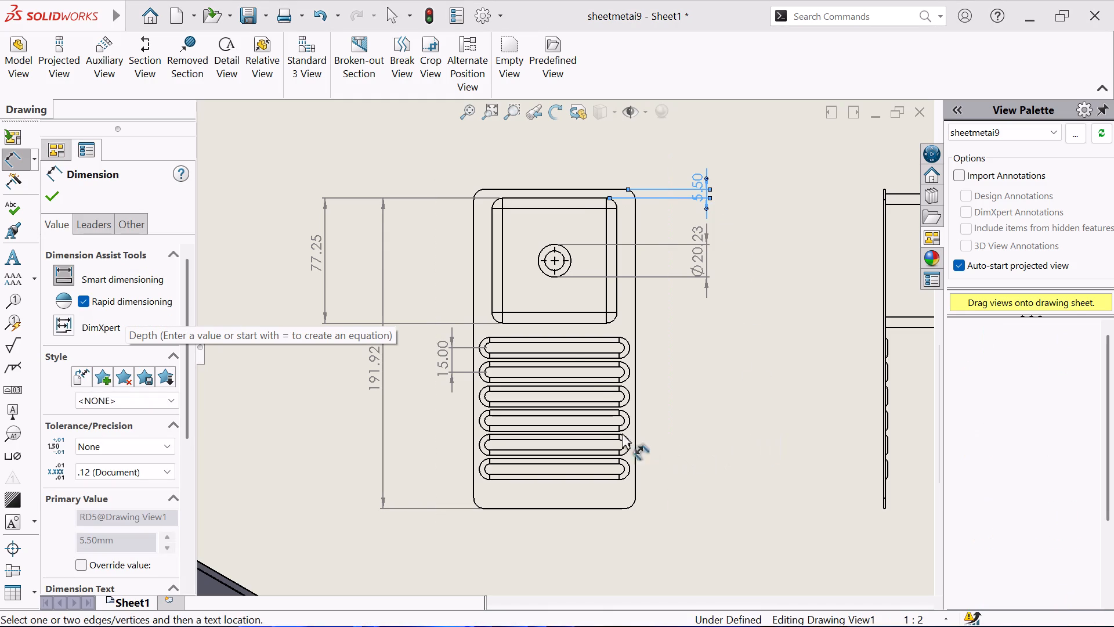
click(558, 322)
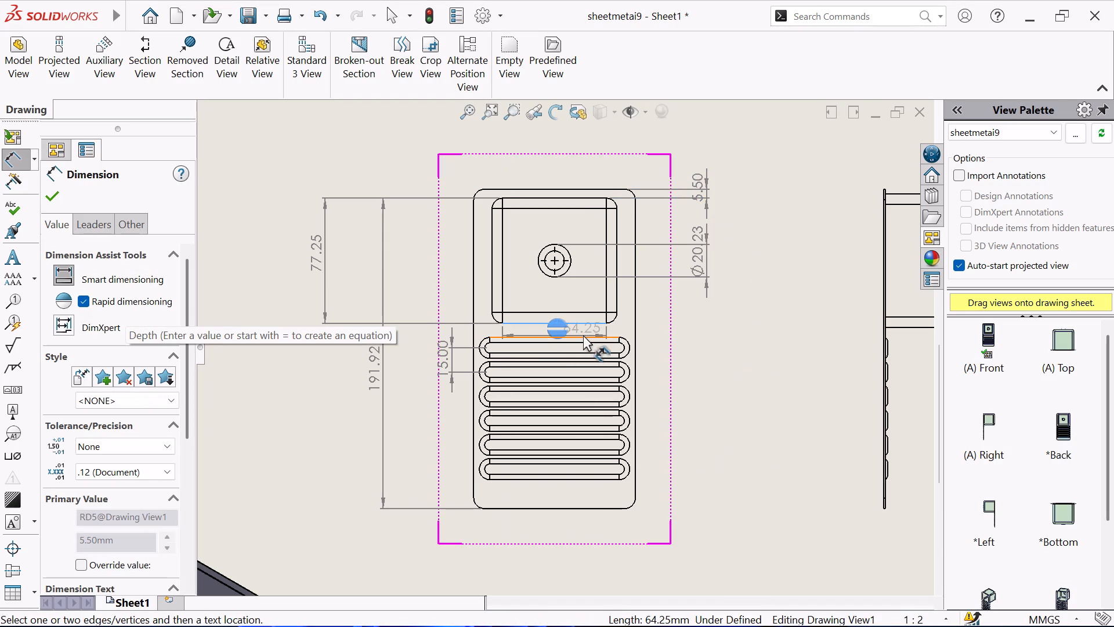
click(585, 337)
click(706, 326)
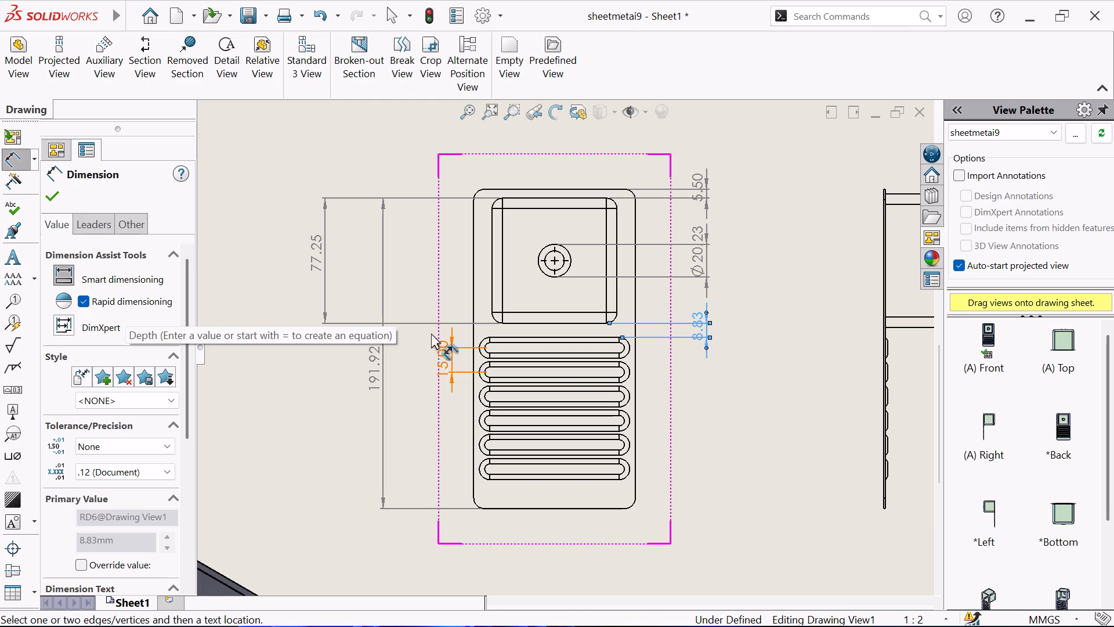
Dimension the lowest slot's end radius and the distance from that slot's lower edge to the plate's bottom edge.
click(630, 471)
click(731, 455)
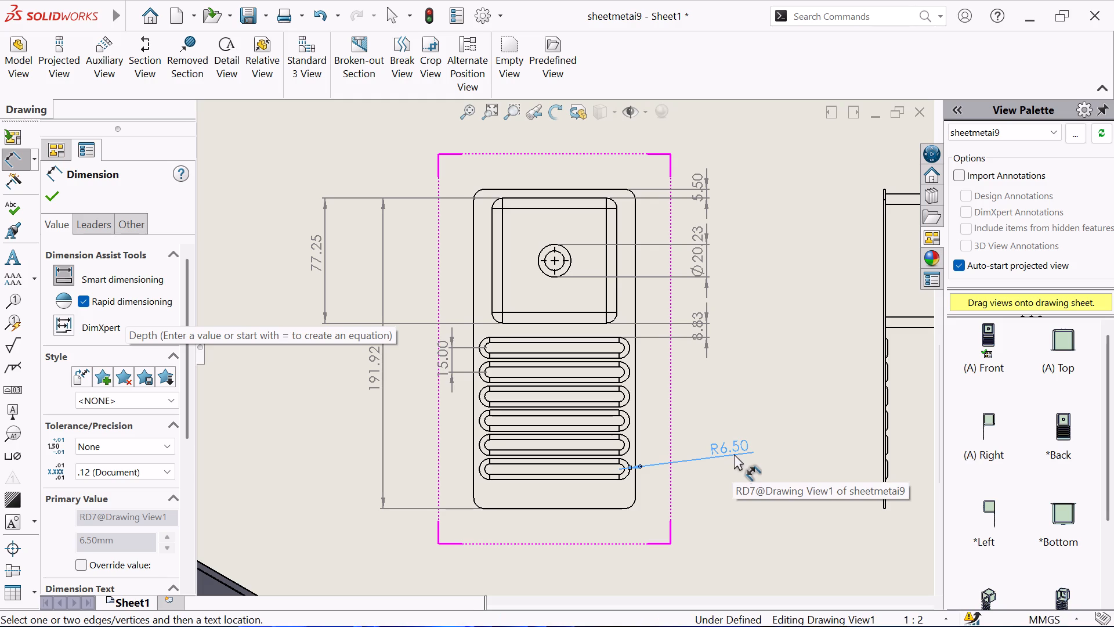
click(579, 481)
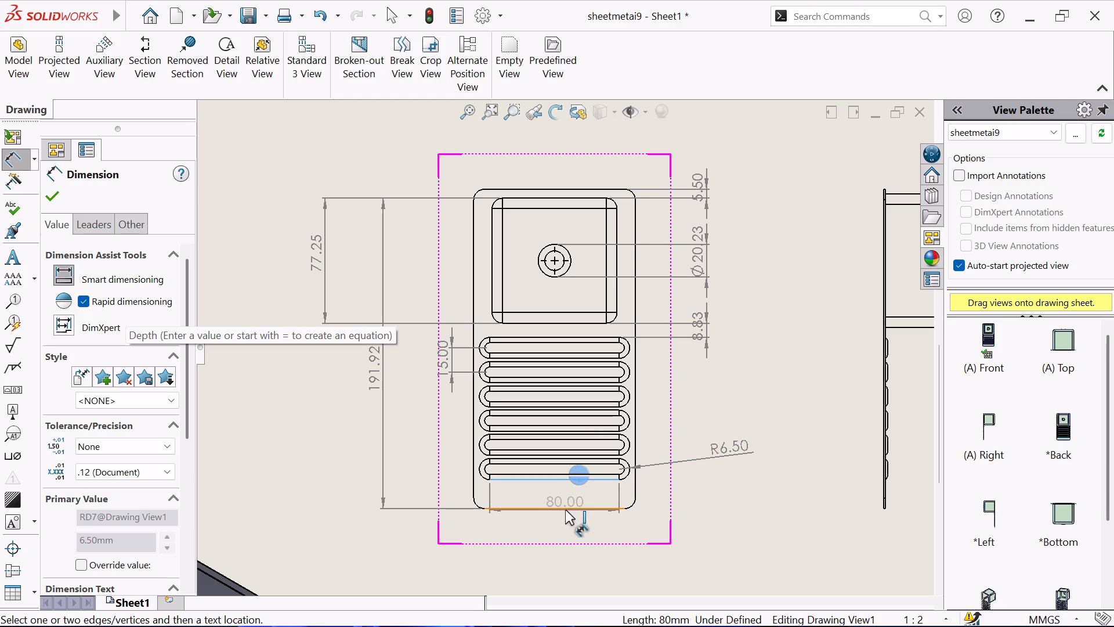
click(565, 510)
click(696, 486)
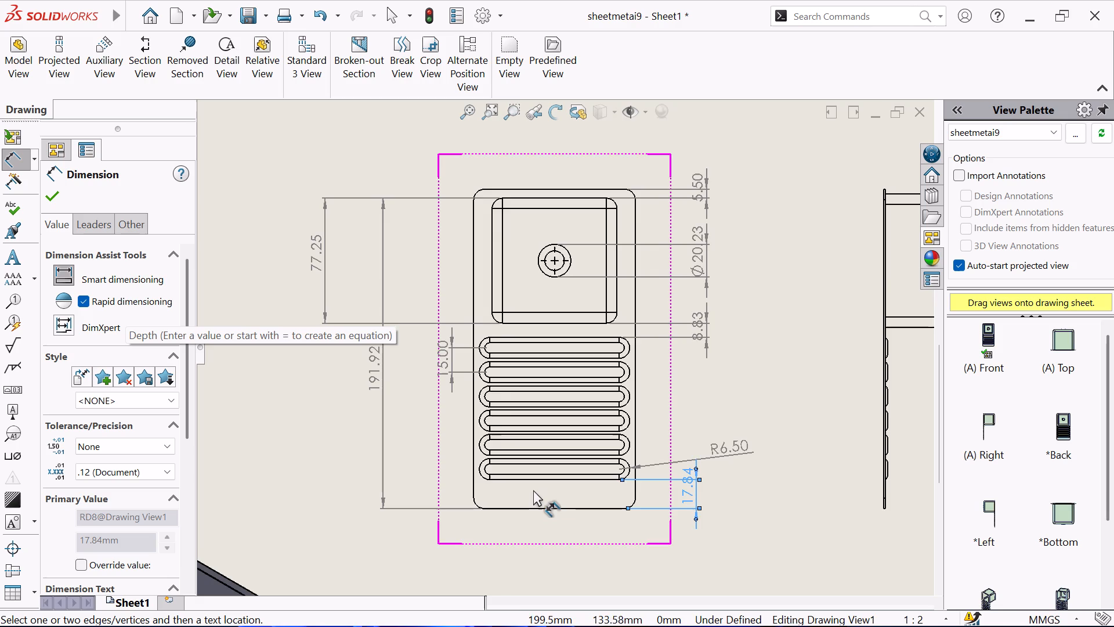
Dimension the plate's overall height in the side view, from its bottom end edge to its top end edge.
scroll(538, 490, up, 2)
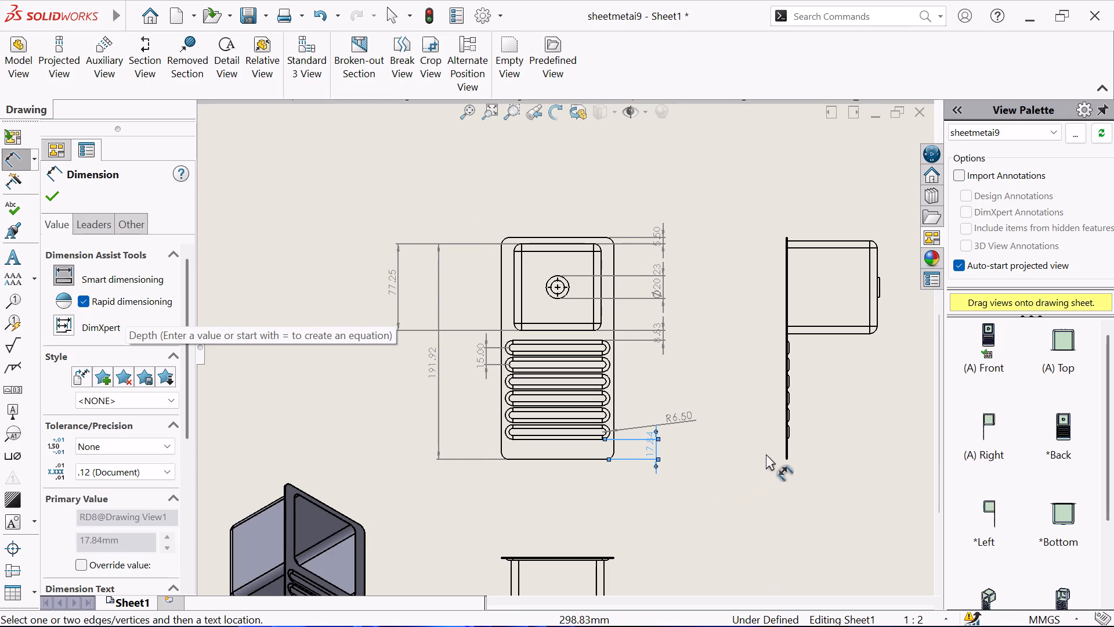
scroll(793, 445, up, 1)
scroll(790, 365, down, 2)
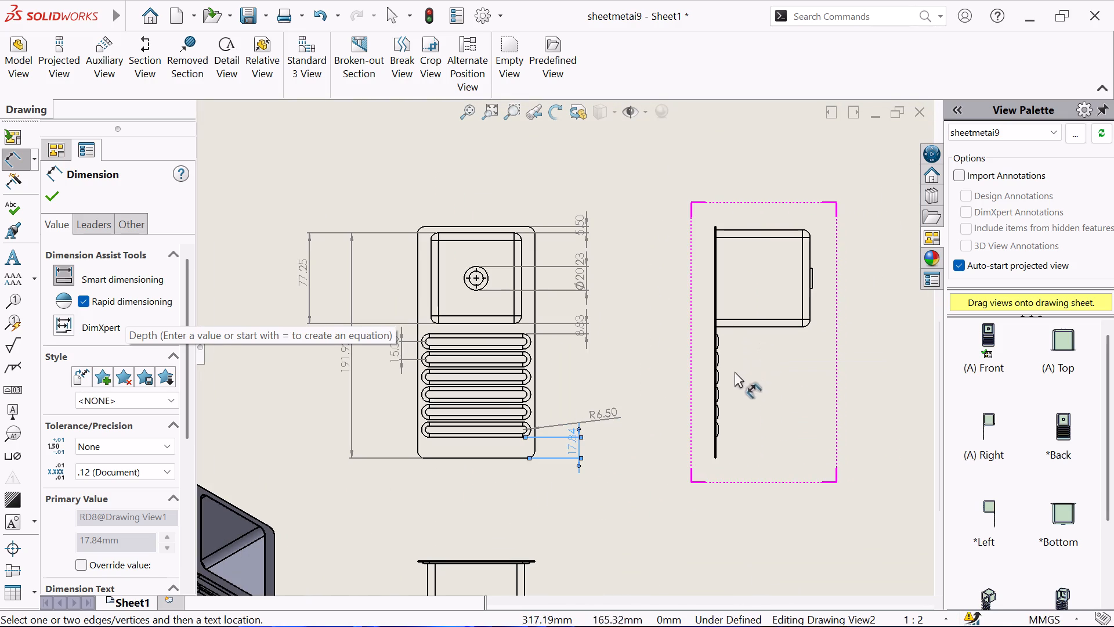
scroll(725, 431, down, 5)
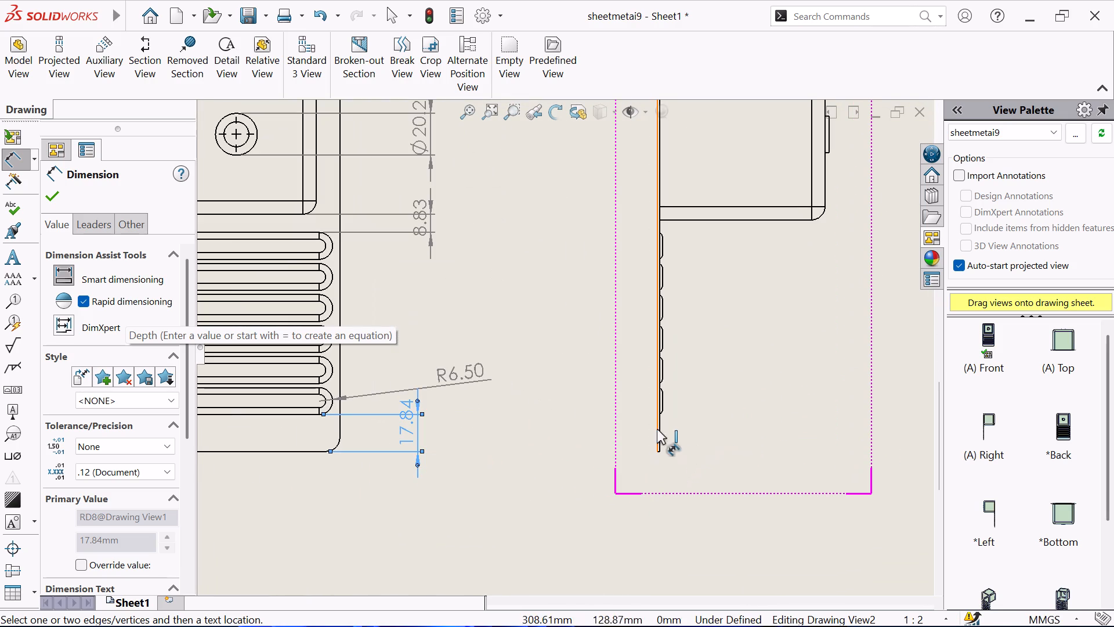
scroll(656, 426, down, 8)
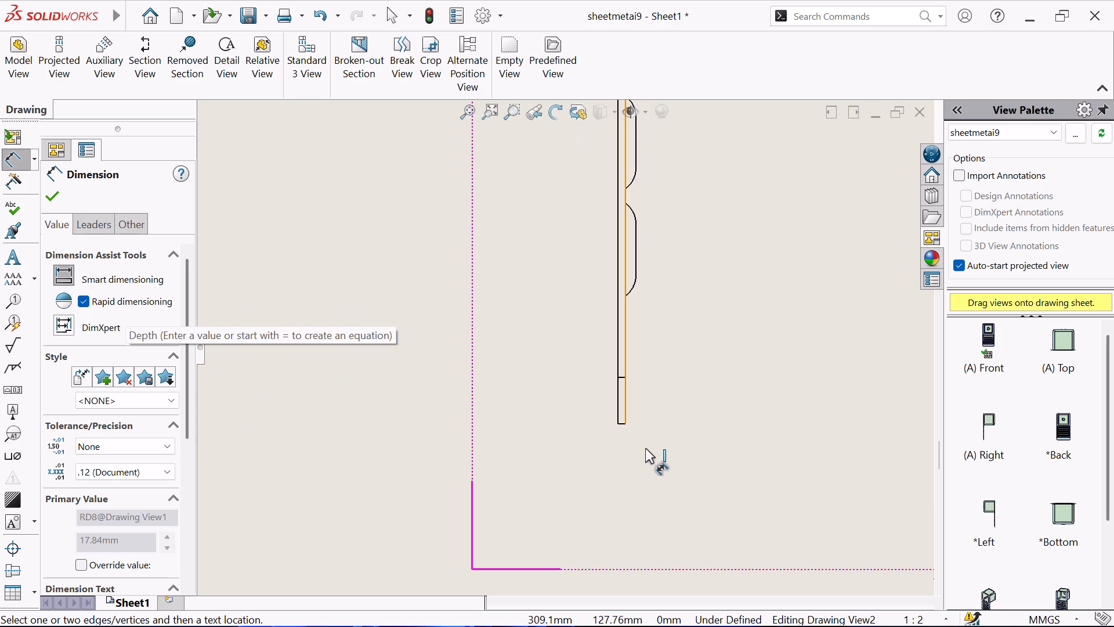
click(613, 417)
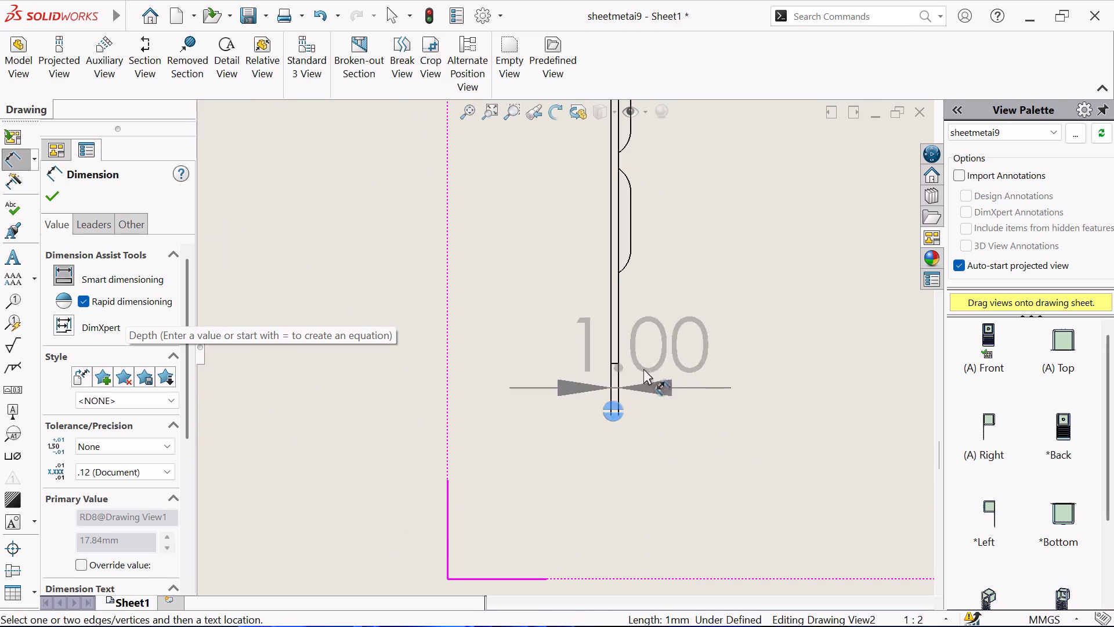
scroll(656, 322, up, 7)
scroll(625, 237, up, 4)
scroll(573, 179, down, 3)
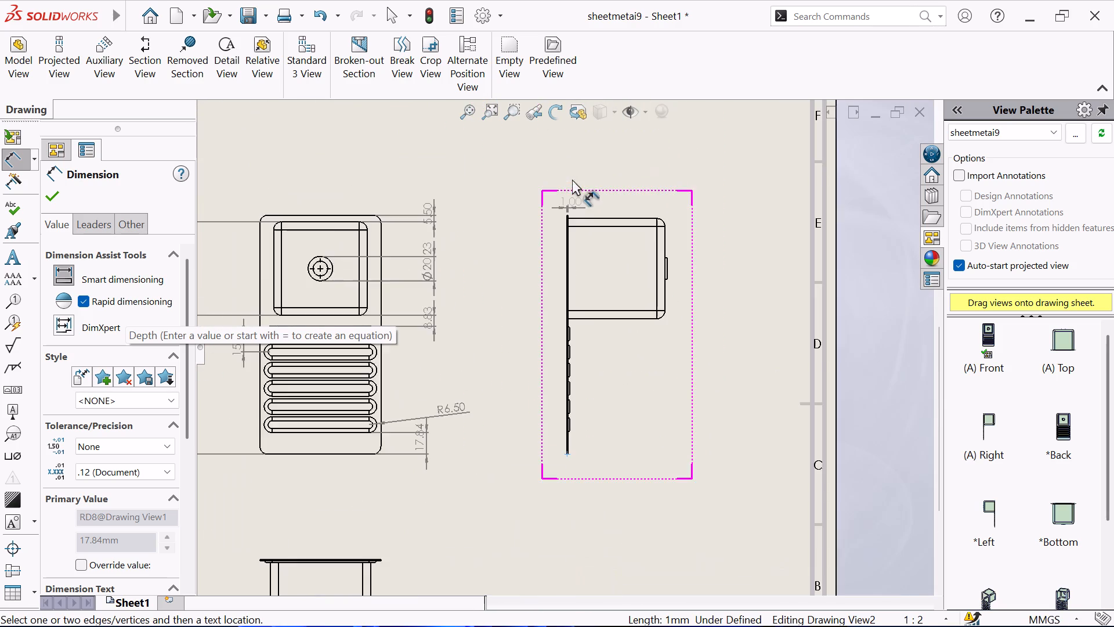
scroll(564, 193, down, 4)
scroll(572, 266, down, 7)
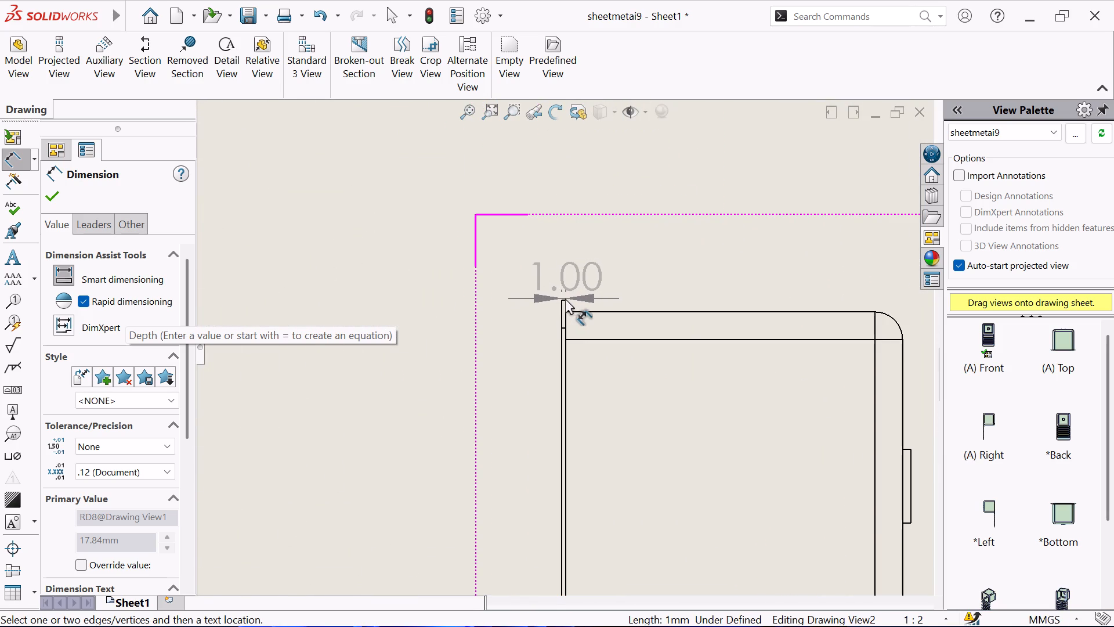
click(562, 300)
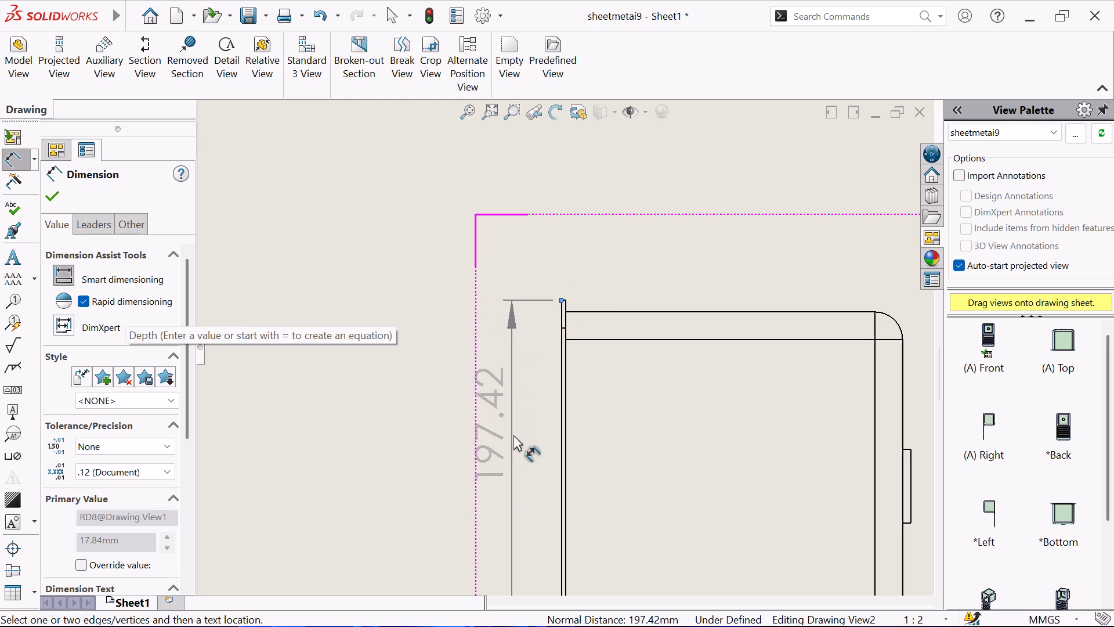
scroll(517, 475, up, 3)
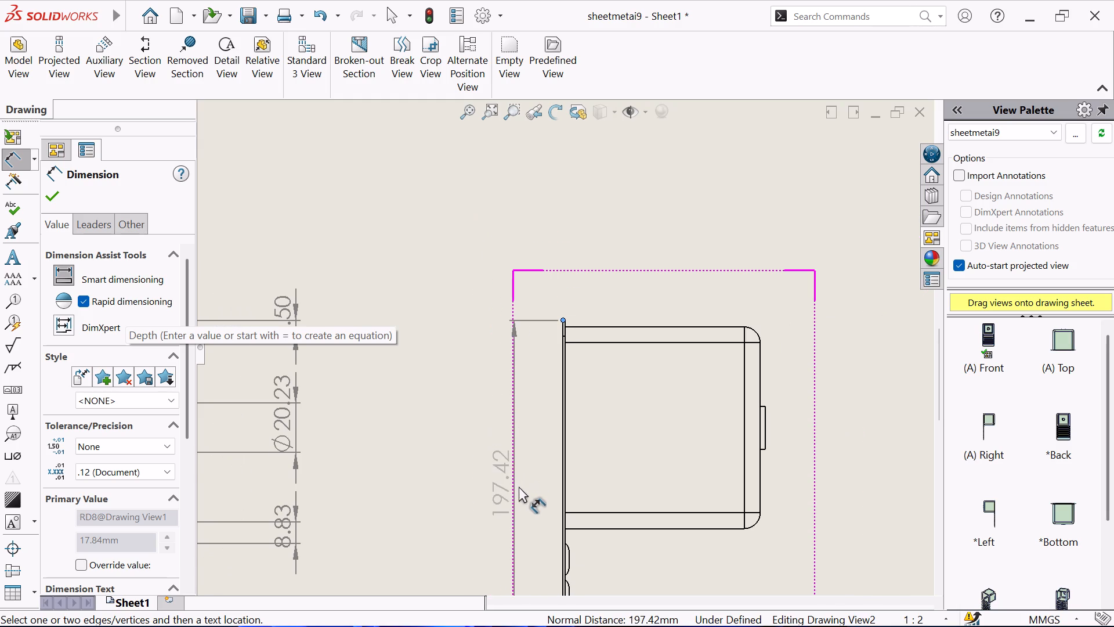
click(523, 492)
Dimension the arc radius of the first slot's raised profile, just below the basin, in the side view.
scroll(587, 501, up, 4)
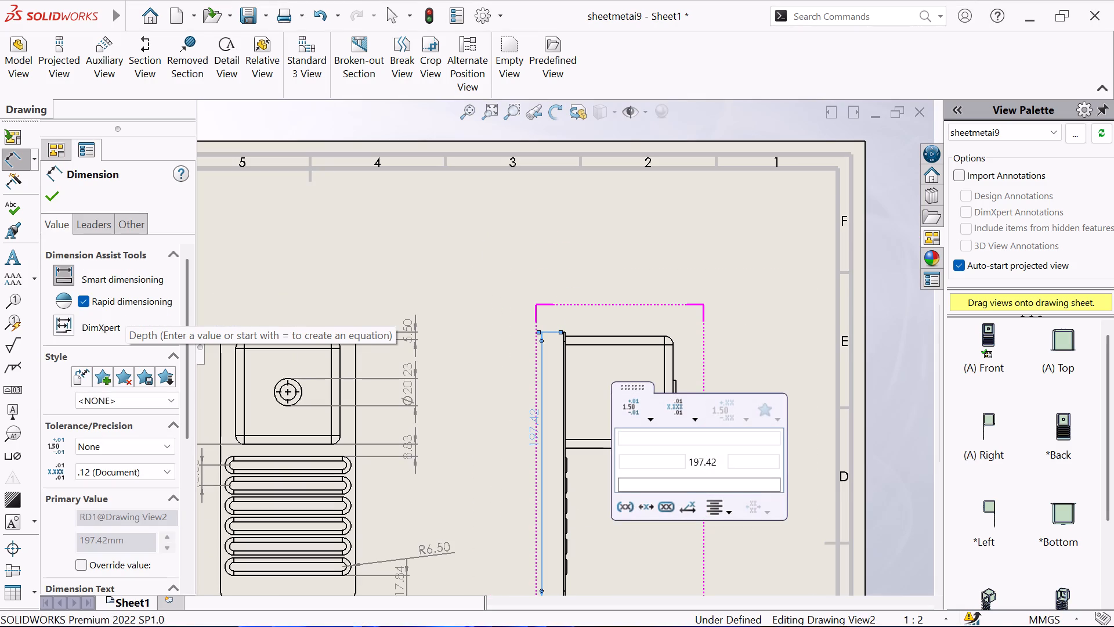
scroll(580, 496, down, 4)
scroll(547, 435, down, 4)
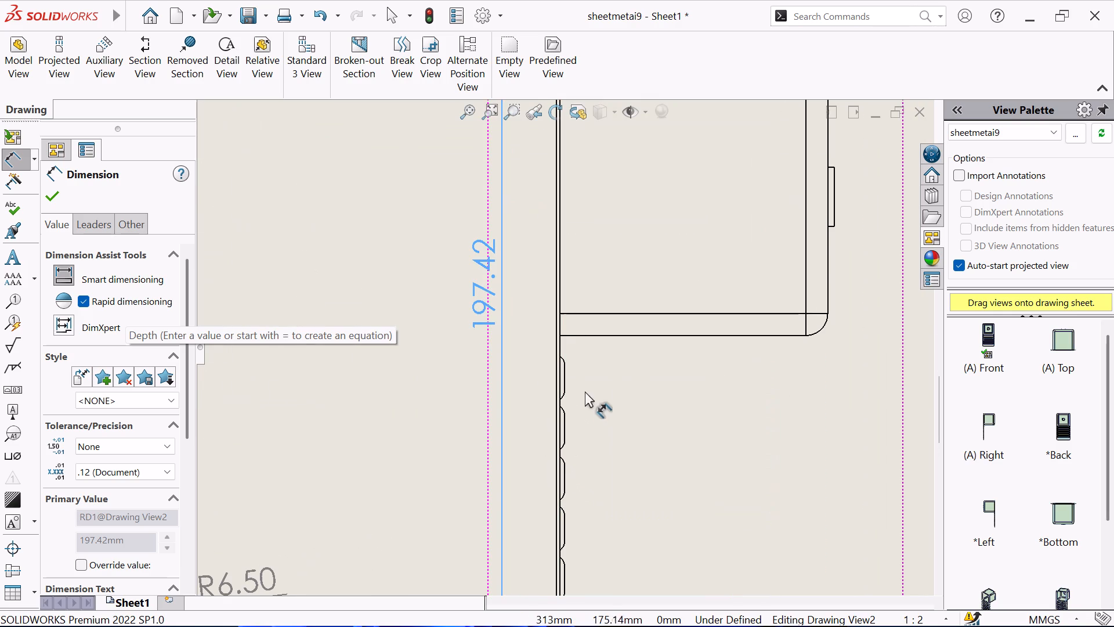
click(563, 360)
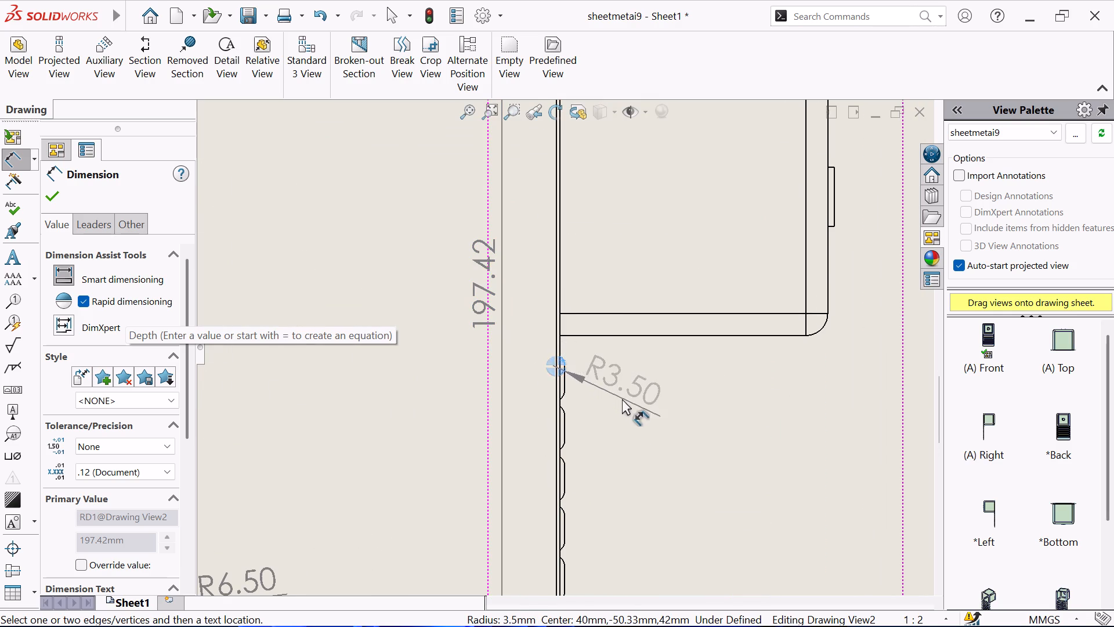
click(641, 410)
Dimension the plate's overall width in the projected view below the front view, placing it above the plate.
scroll(642, 409, up, 4)
scroll(717, 373, up, 3)
scroll(580, 414, up, 3)
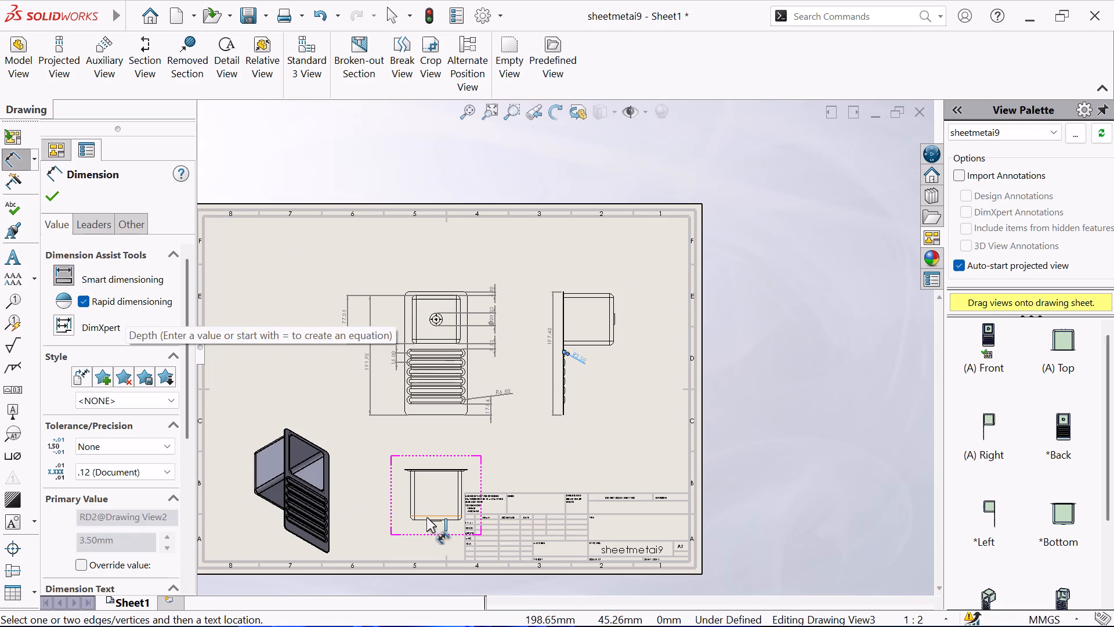
scroll(440, 489, down, 8)
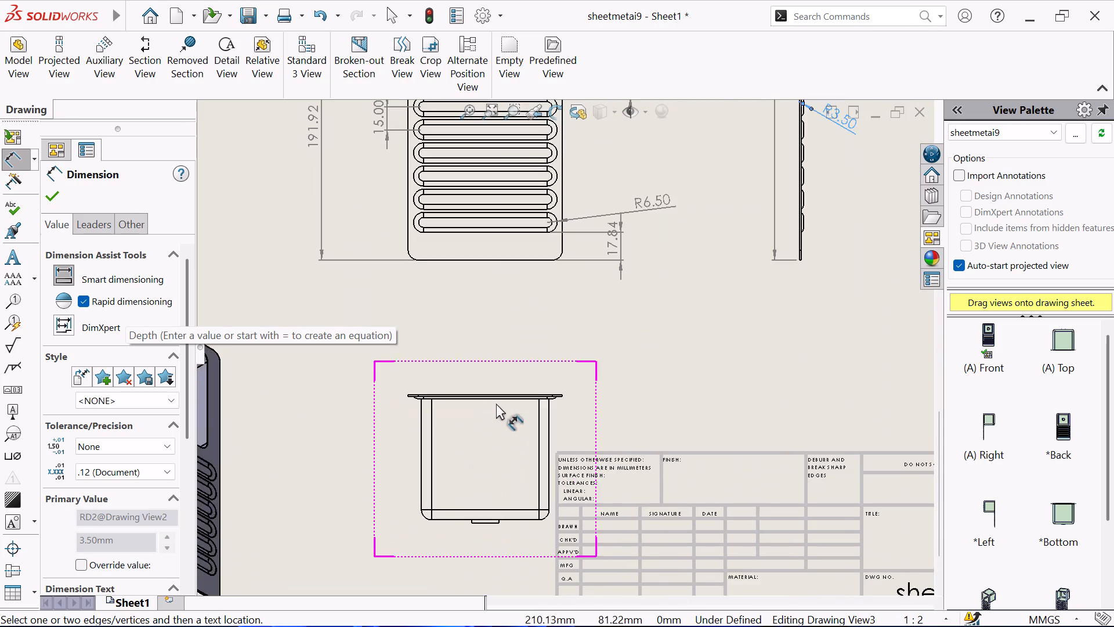
scroll(496, 403, down, 4)
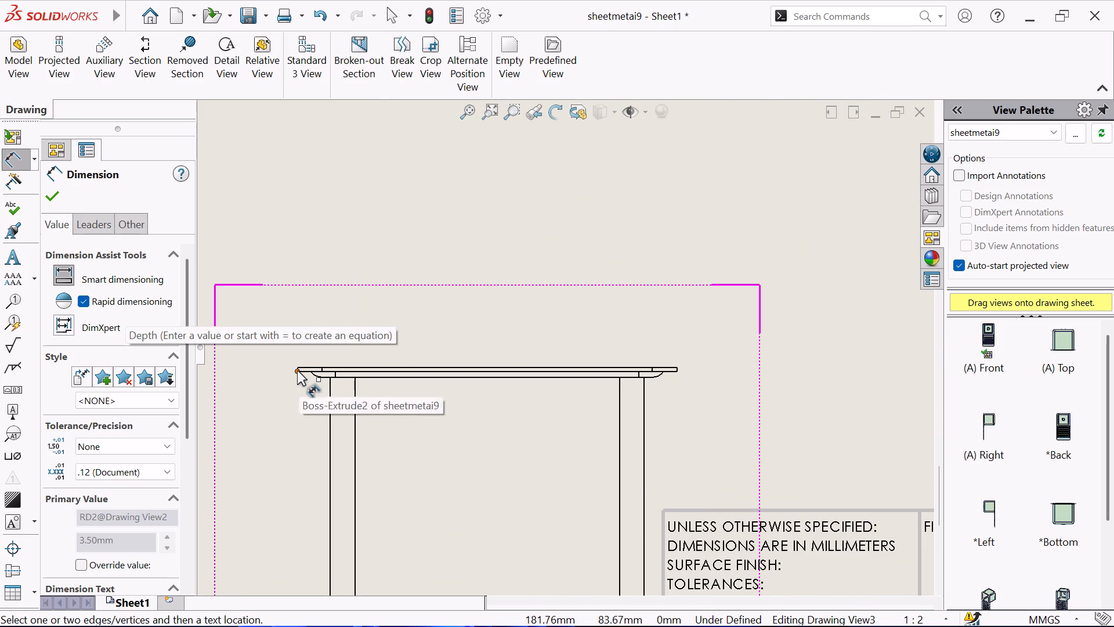
click(297, 370)
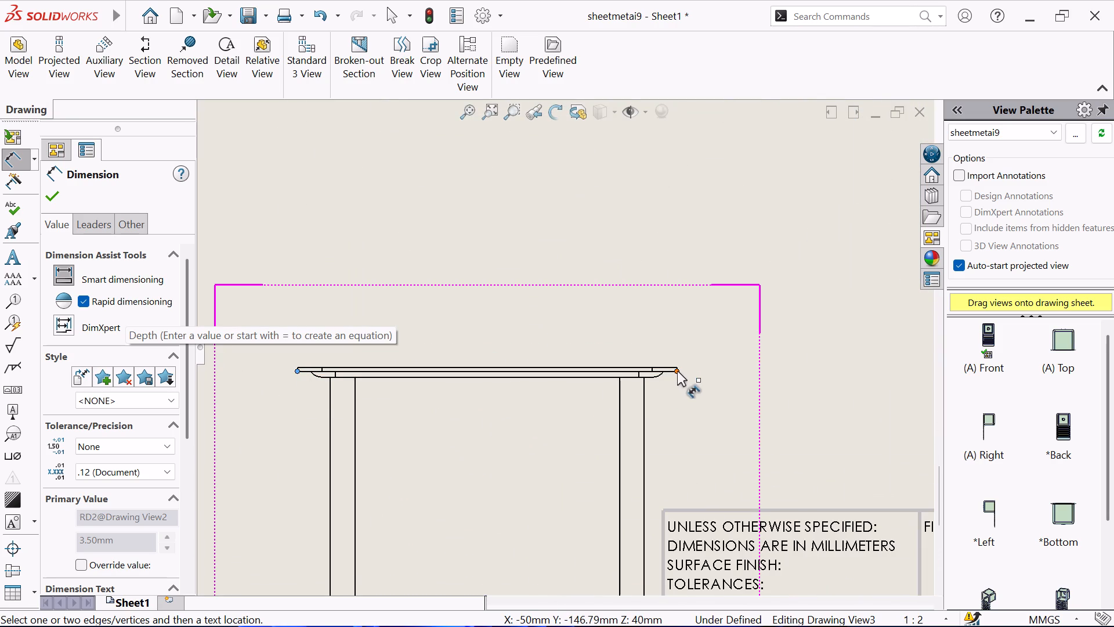
click(677, 371)
click(464, 338)
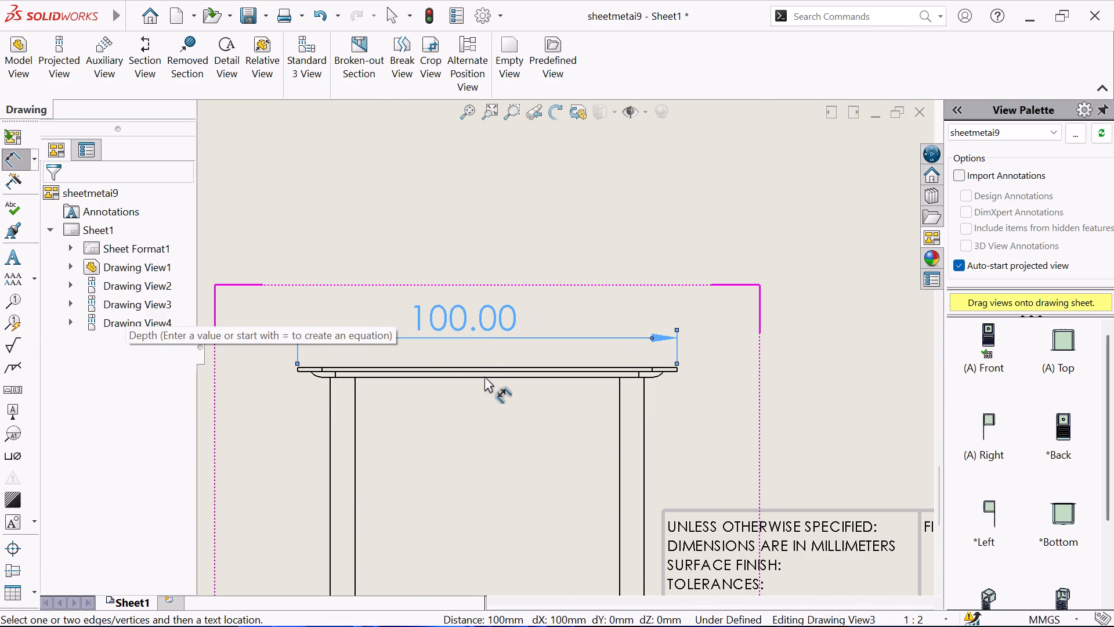
In the same lower view, dimension the vertical distance from the slot ridge's underside to the basin's bottom edge.
scroll(487, 387, up, 4)
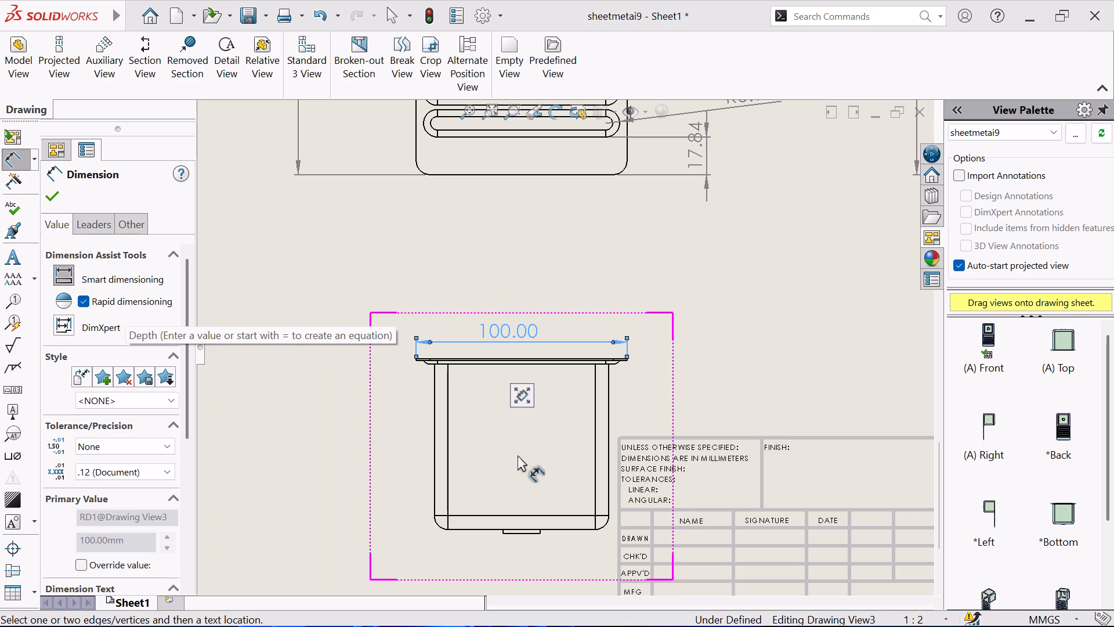
scroll(450, 362, down, 1)
click(447, 363)
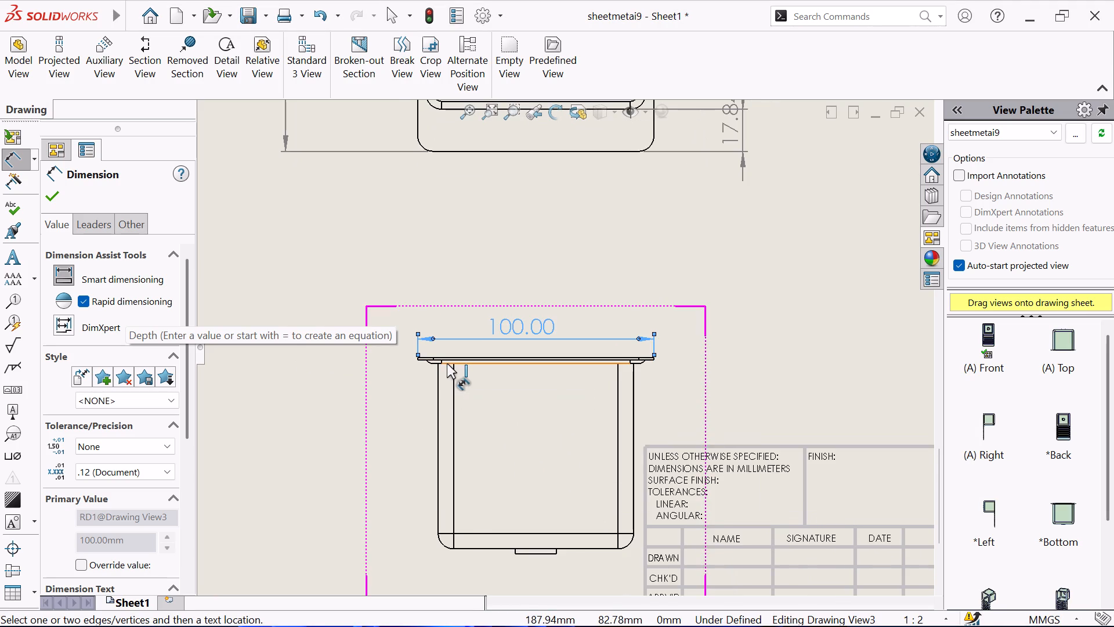
click(476, 549)
click(396, 455)
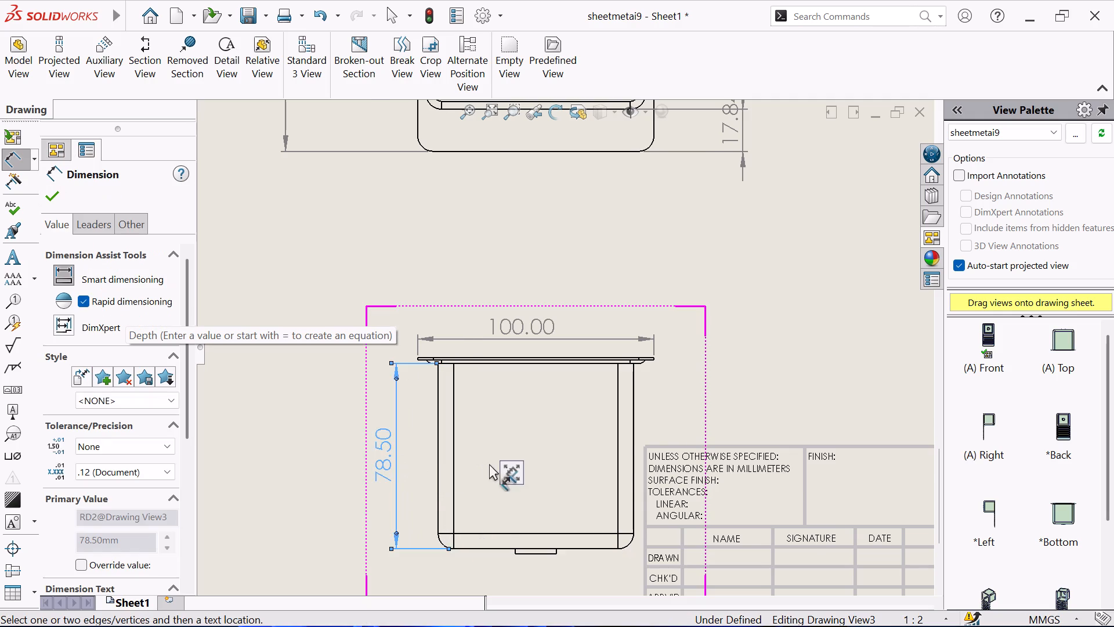
Dimension the radius of the basin's bottom corner in the lower view and finish dimensioning.
scroll(490, 463, up, 3)
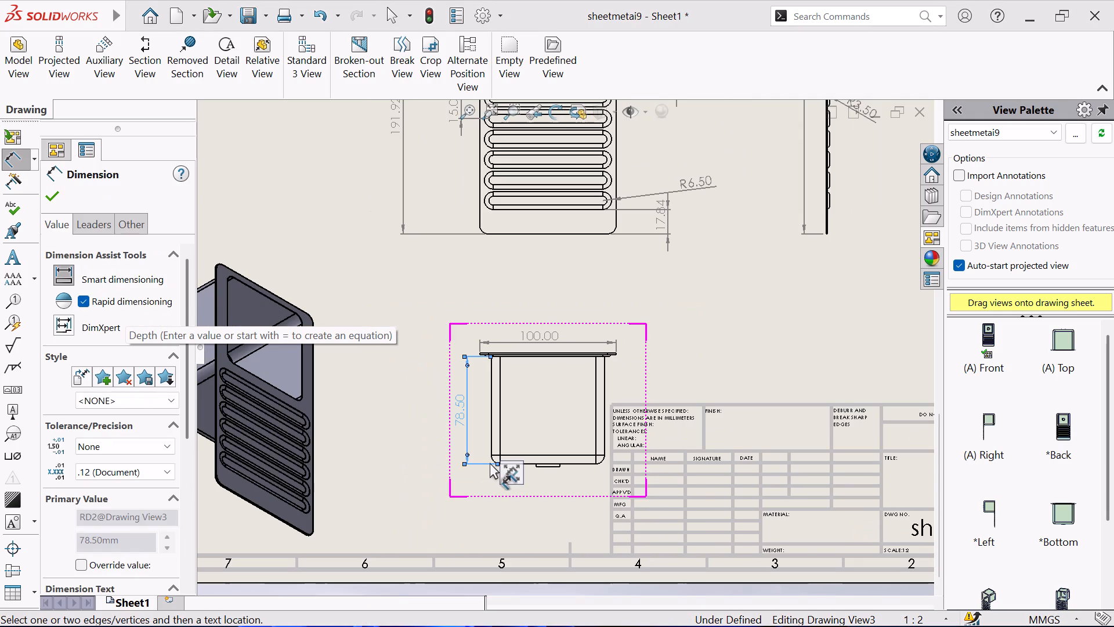
click(599, 462)
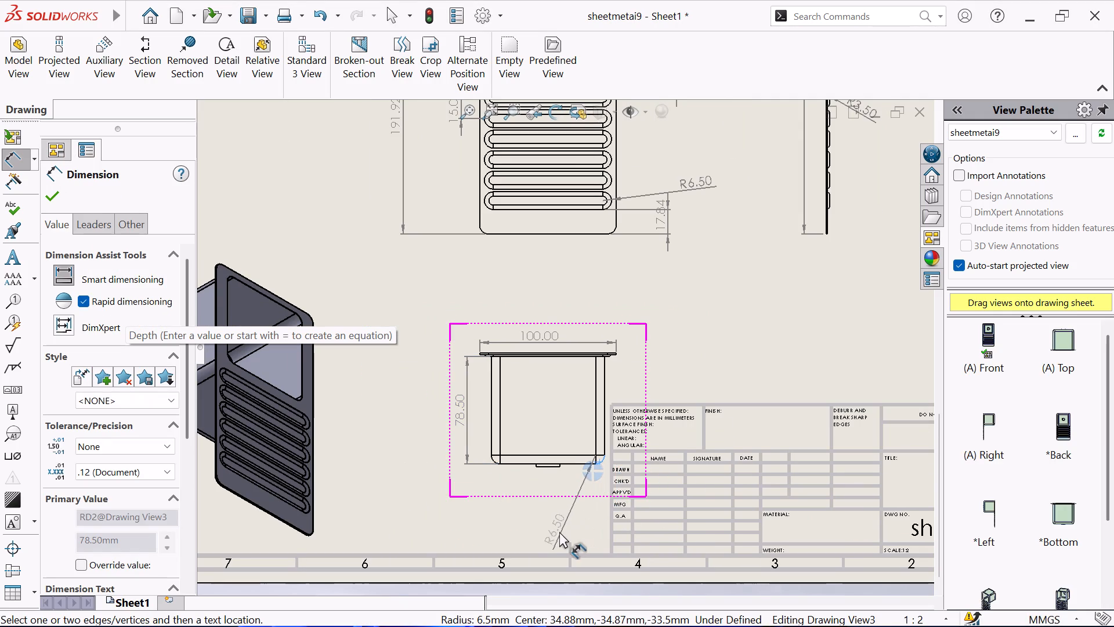
click(559, 524)
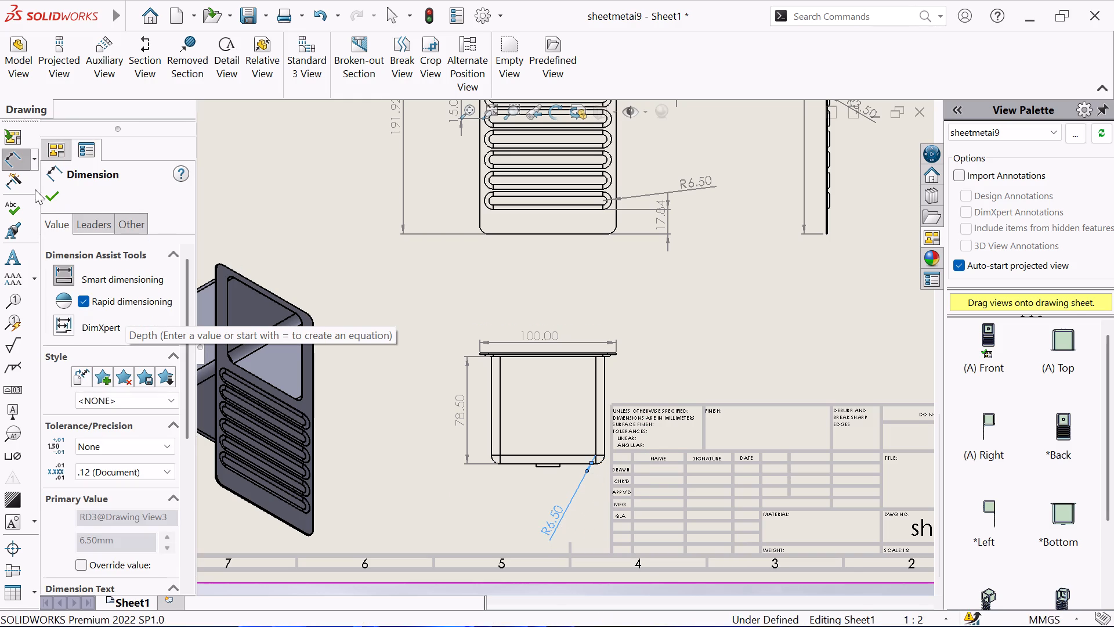
click(59, 194)
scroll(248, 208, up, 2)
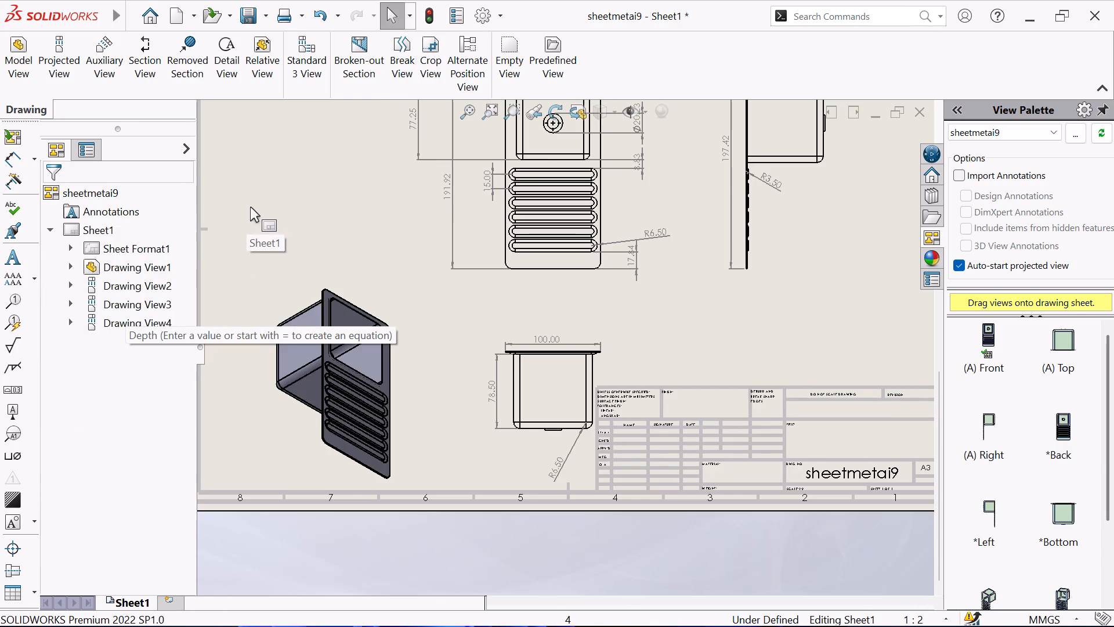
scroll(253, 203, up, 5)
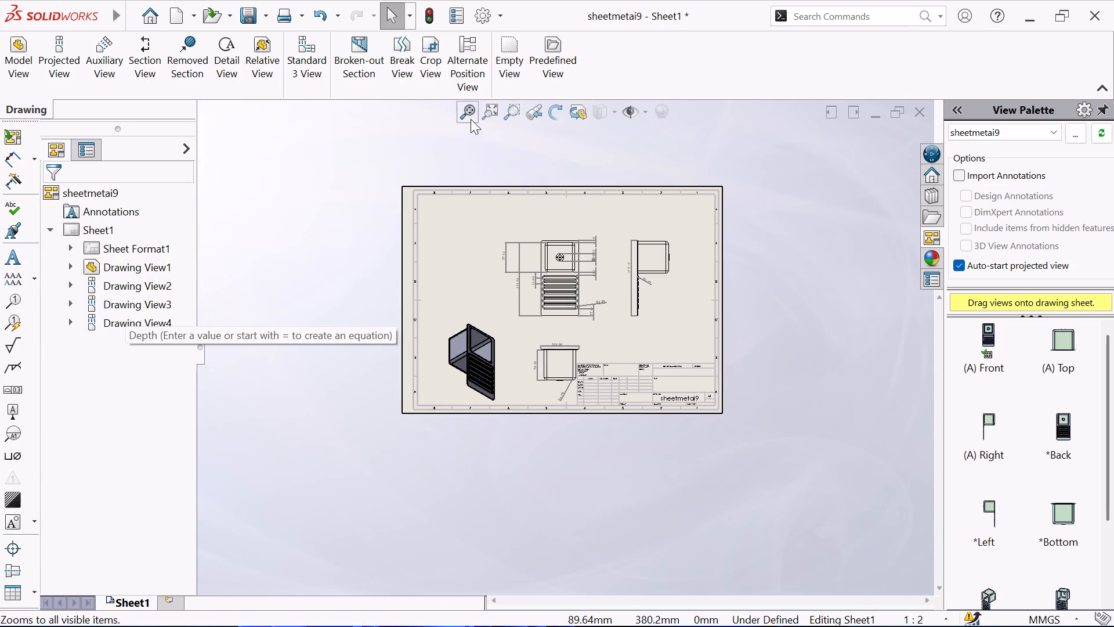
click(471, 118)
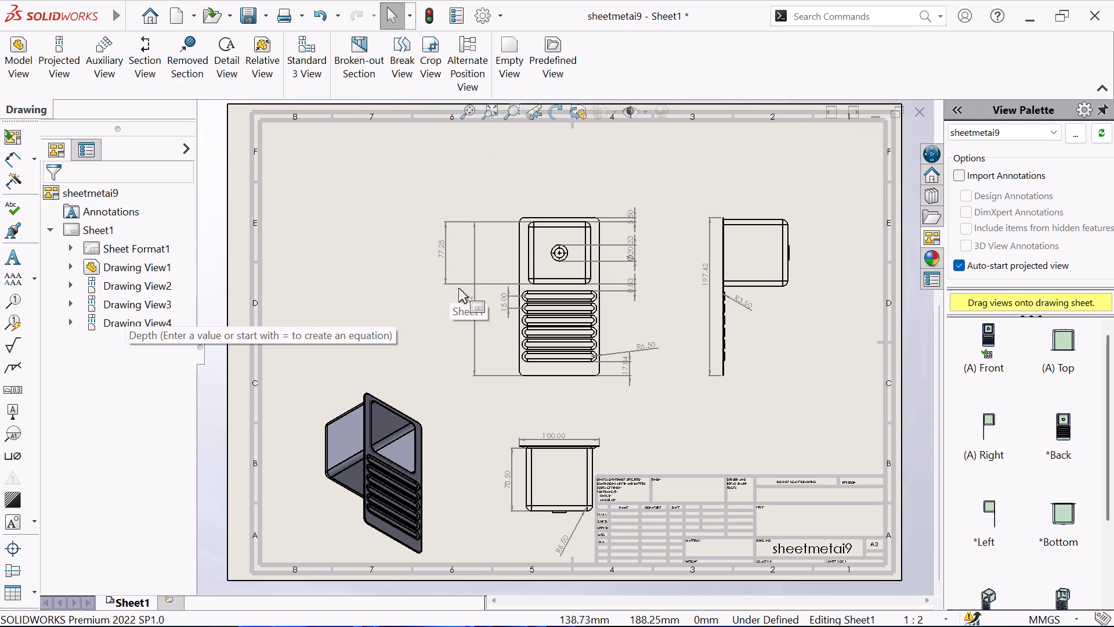
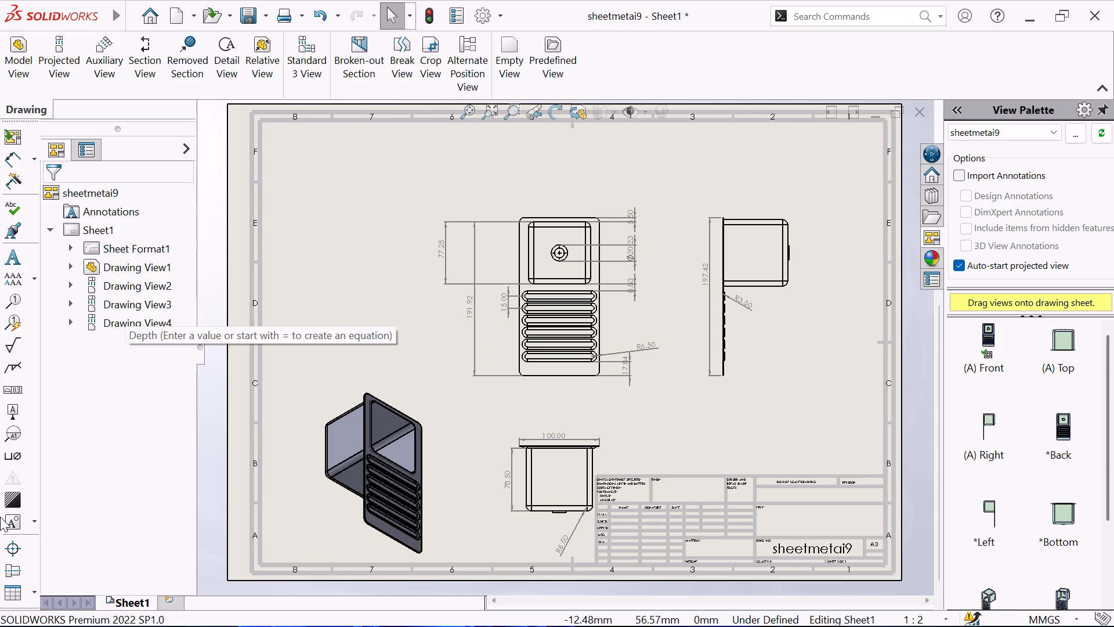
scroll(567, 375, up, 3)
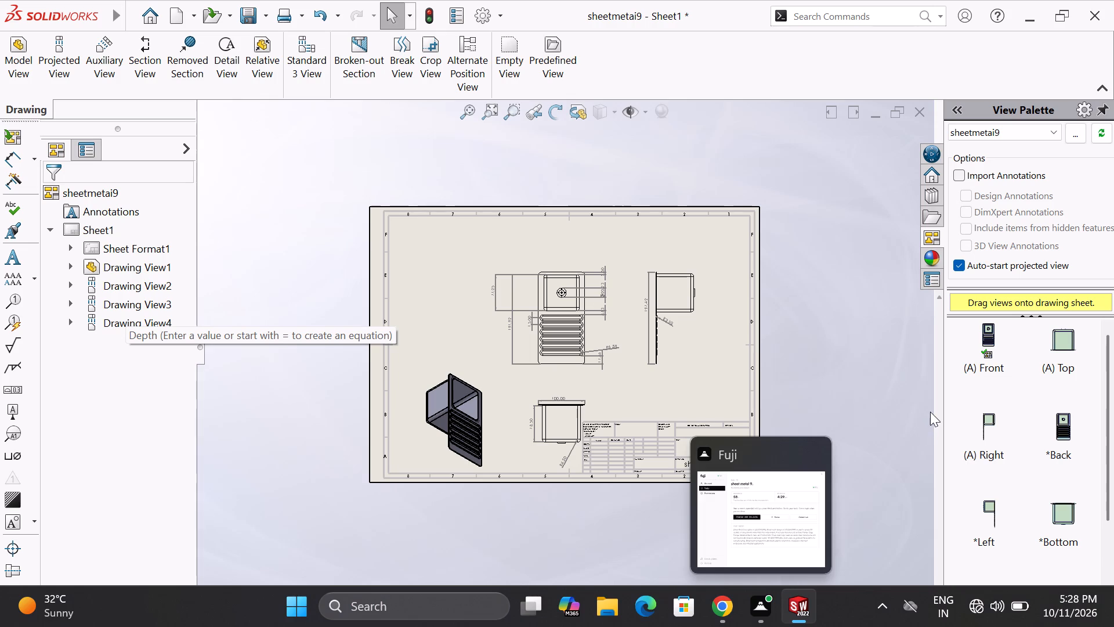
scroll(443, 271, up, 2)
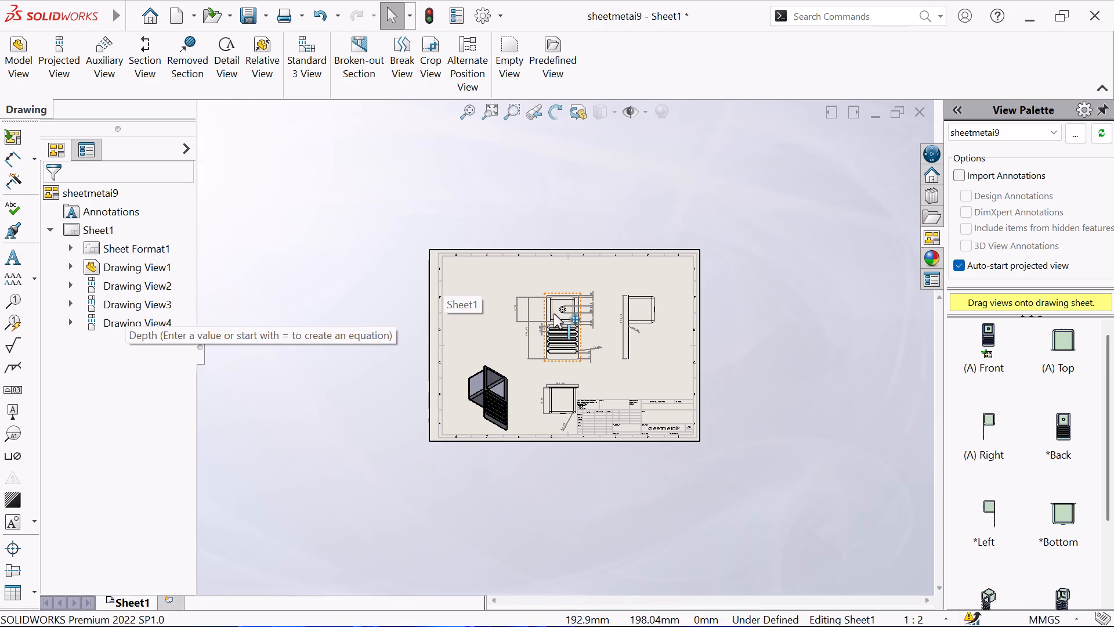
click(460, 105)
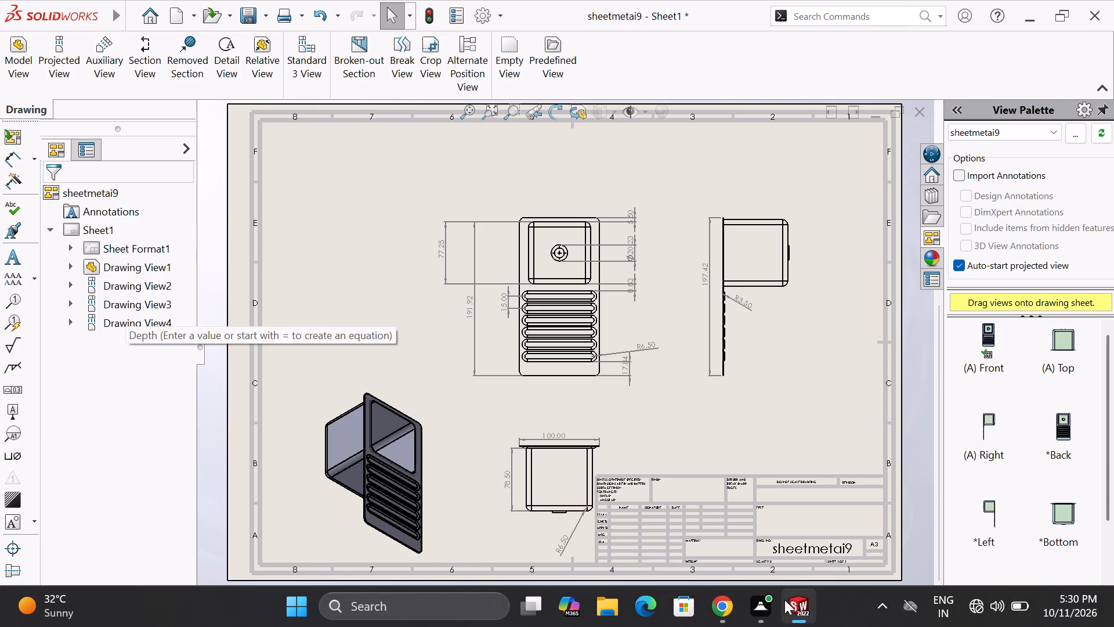
Save the drawing as a SOLIDWORKS Drawing file named "sheetmetai9 draftting".
key(ctrl+s)
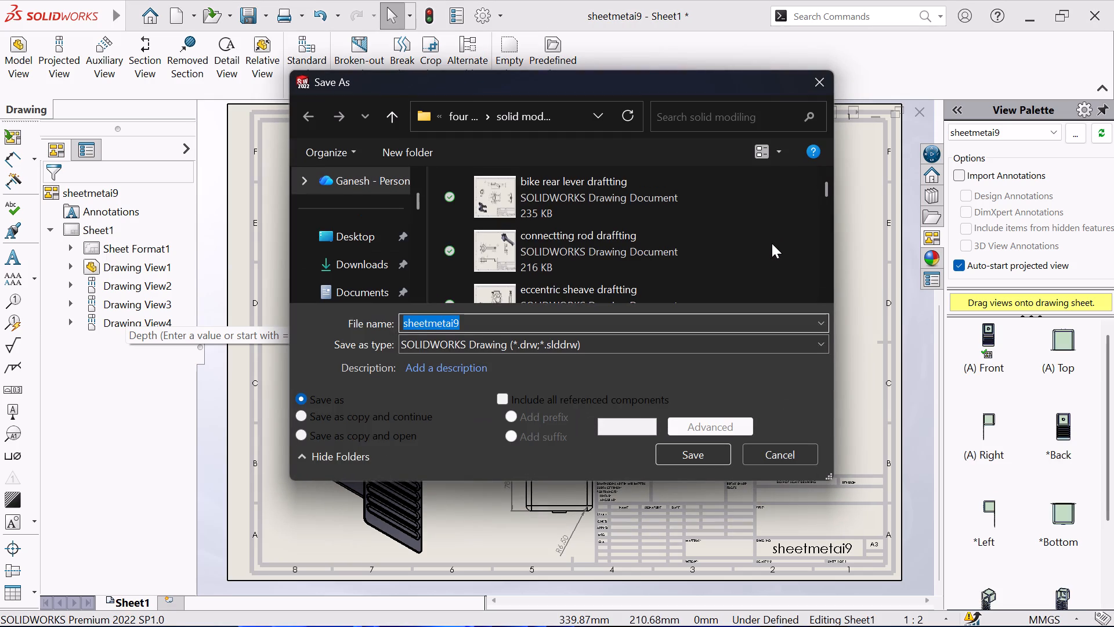
click(677, 320)
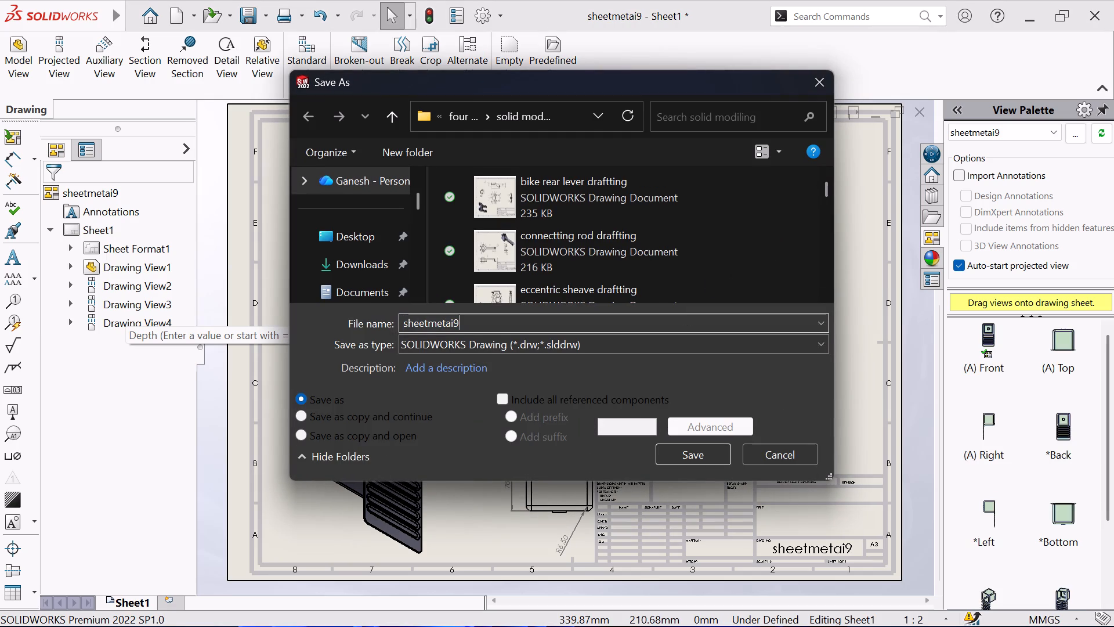
key(space)
key(d)
text(ra)
text(ftting)
key(Return)
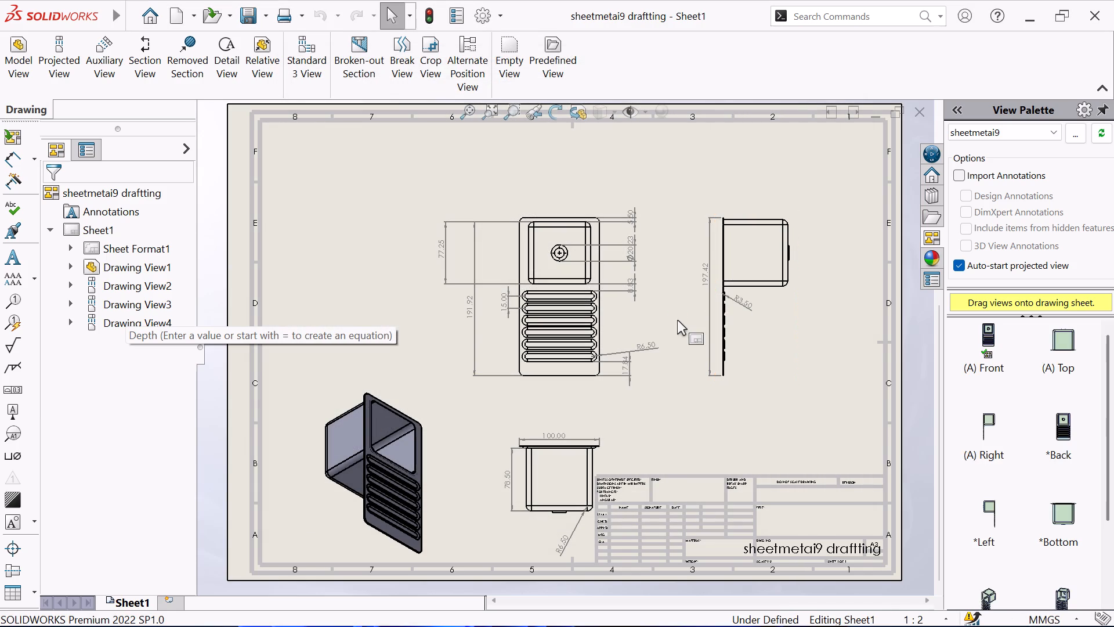